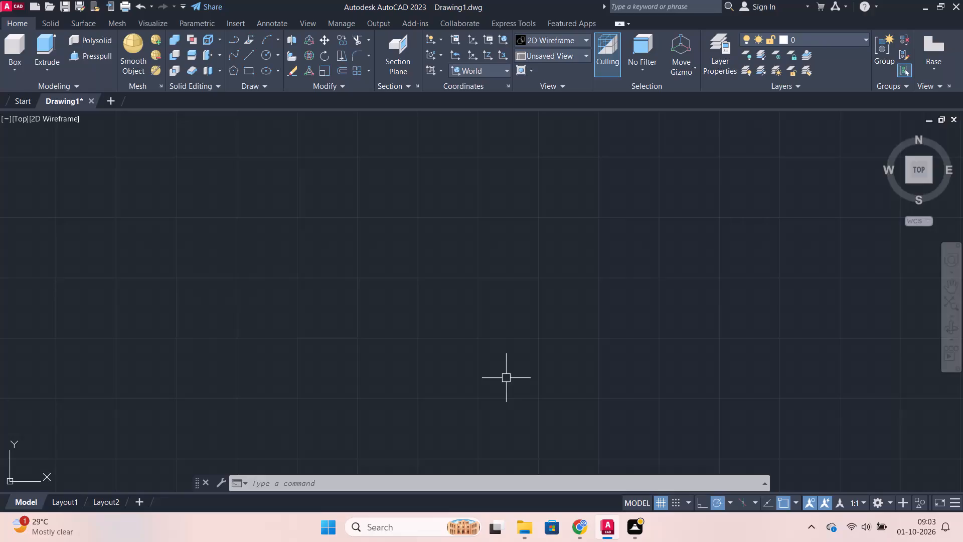
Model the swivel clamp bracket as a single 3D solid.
Turn on command log file recording with LOGFILEON.
{"action": "left_click", "coordinate": [431, 483]}
{"action": "type", "text": "log"}
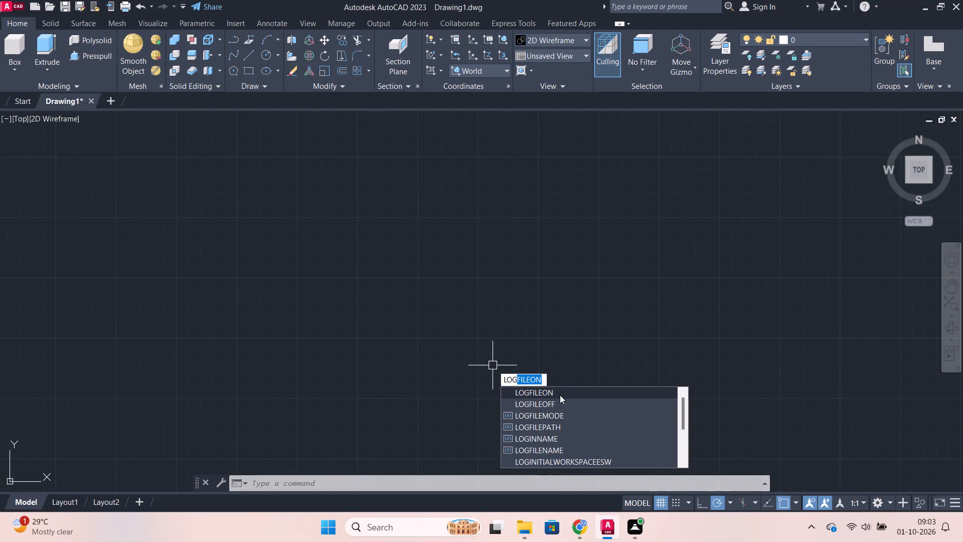
{"action": "left_click", "coordinate": [560, 395]}
Set the model space limits with lower-left corner 0,0 and upper-right corner 1000,1000.
{"action": "type", "text": "limits"}
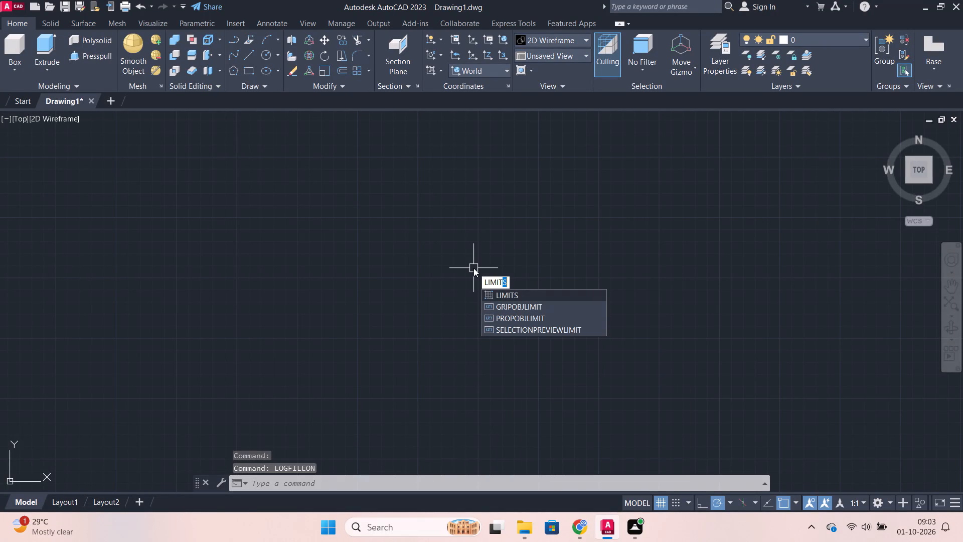
{"action": "left_click", "coordinate": [504, 299]}
{"action": "key", "text": "0"}
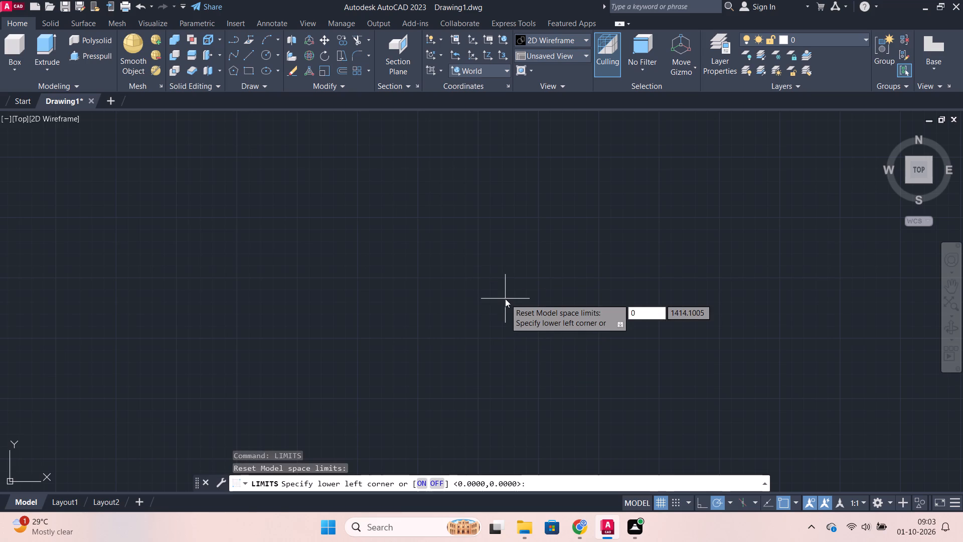
{"action": "type", "text": ",0"}
{"action": "key", "text": "Return"}
{"action": "type", "text": "1000"}
{"action": "type", "text": ",1000"}
{"action": "key", "text": "Return"}
Zoom to the drawing extents and set the model view to the Top preset.
{"action": "key", "text": "z"}
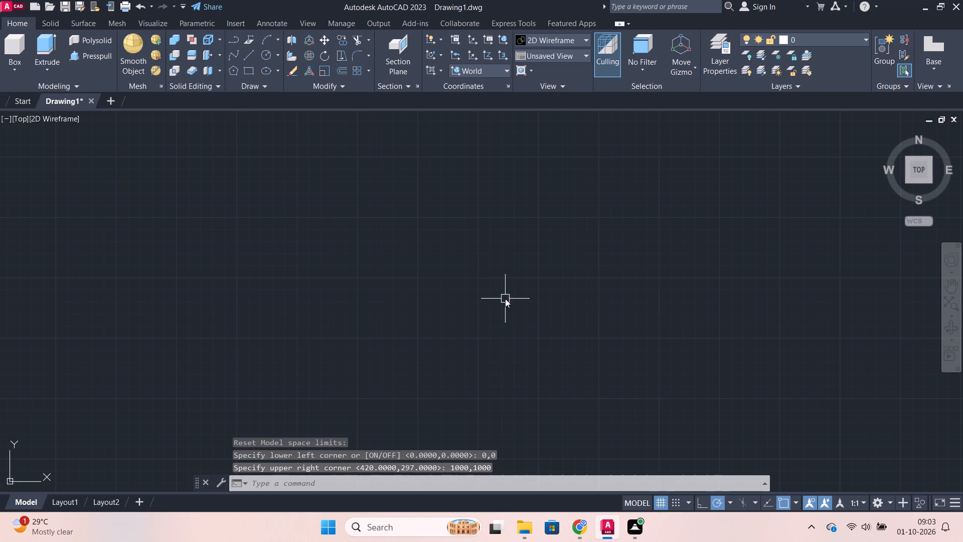
{"action": "key", "text": "Return"}
{"action": "key", "text": "e"}
{"action": "key", "text": "Return"}
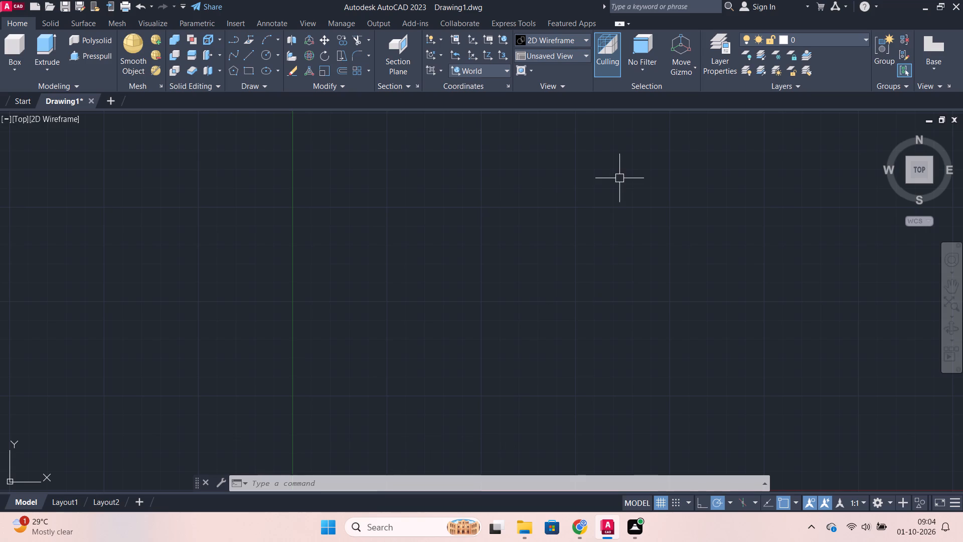
{"action": "scroll", "coordinate": [486, 319], "scroll_direction": "down", "scroll_amount": 1}
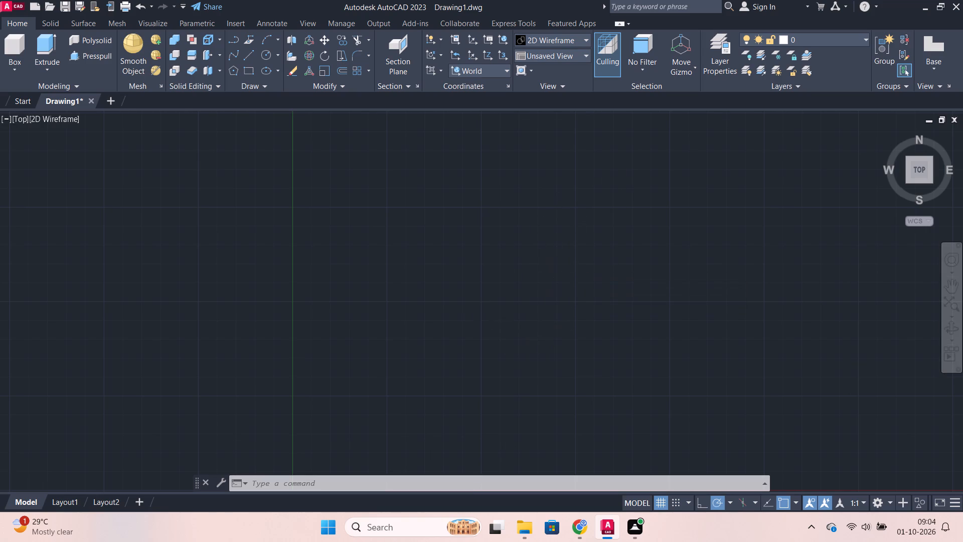
{"action": "left_click", "coordinate": [558, 53]}
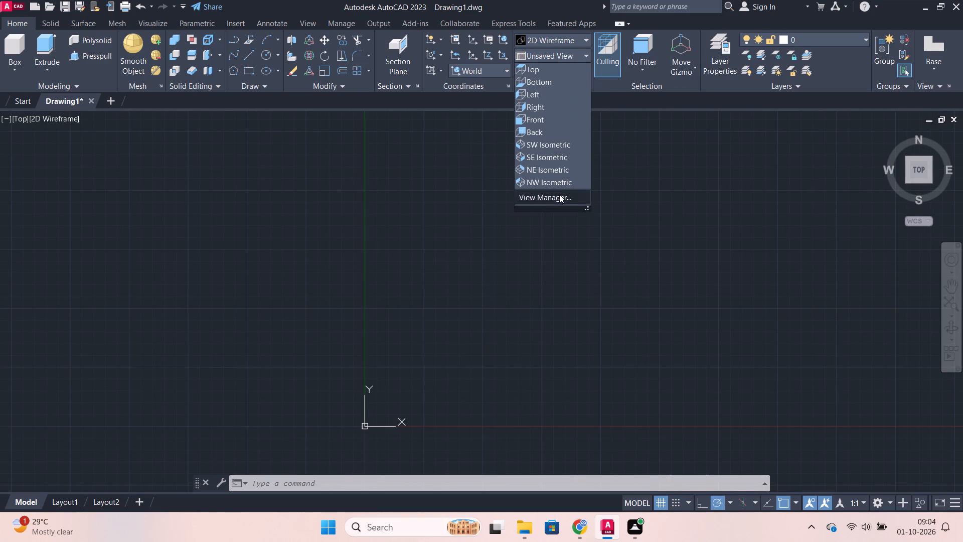
{"action": "left_click", "coordinate": [550, 67]}
Draw a circle of radius 39 in open space in the positive X and Y area of the drawing.
{"action": "scroll", "coordinate": [636, 231], "scroll_direction": "down", "scroll_amount": 1}
{"action": "middle_click_drag", "start_coordinate": [453, 271], "coordinate": [353, 283]}
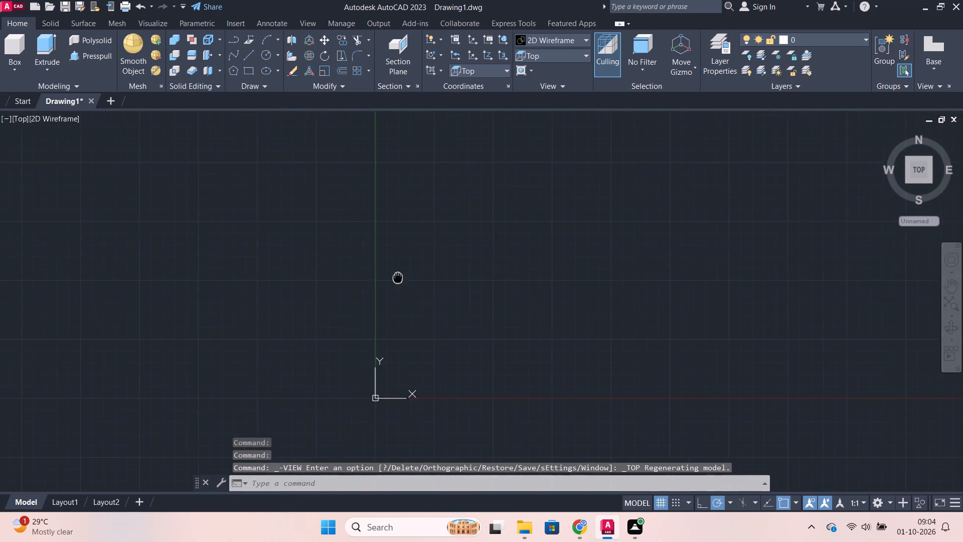
{"action": "middle_click_drag", "start_coordinate": [353, 283], "coordinate": [275, 289]}
{"action": "middle_click_drag", "start_coordinate": [574, 234], "coordinate": [356, 295]}
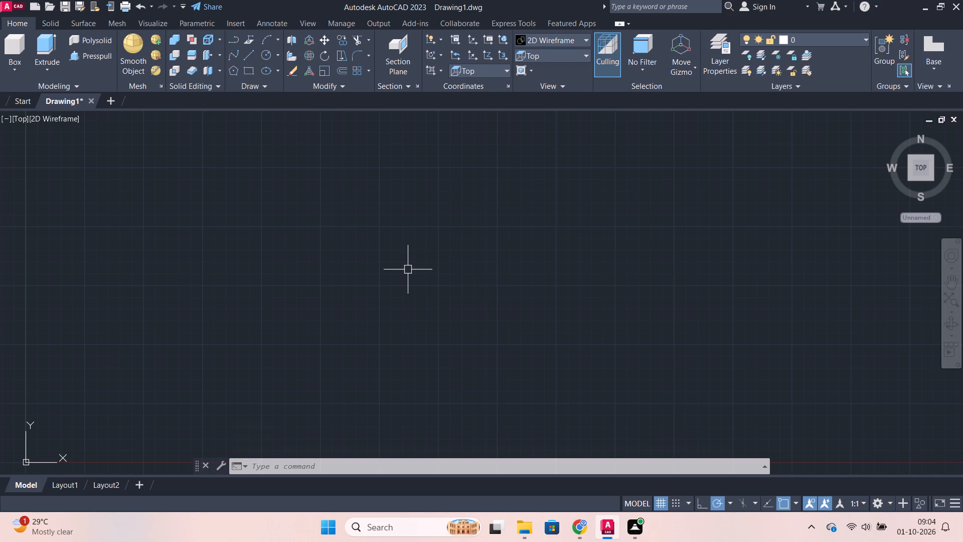
{"action": "key", "text": "c"}
{"action": "key", "text": "Return"}
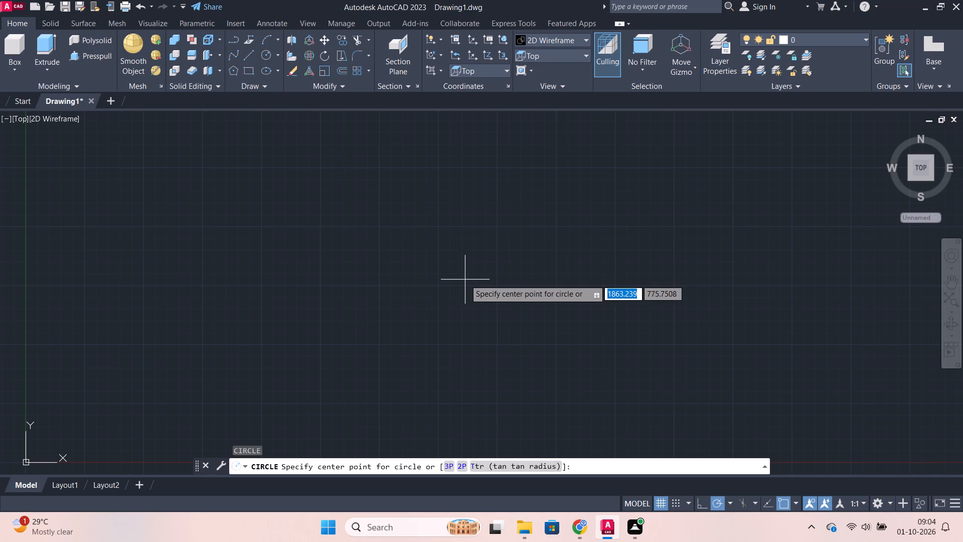
{"action": "left_click", "coordinate": [465, 282]}
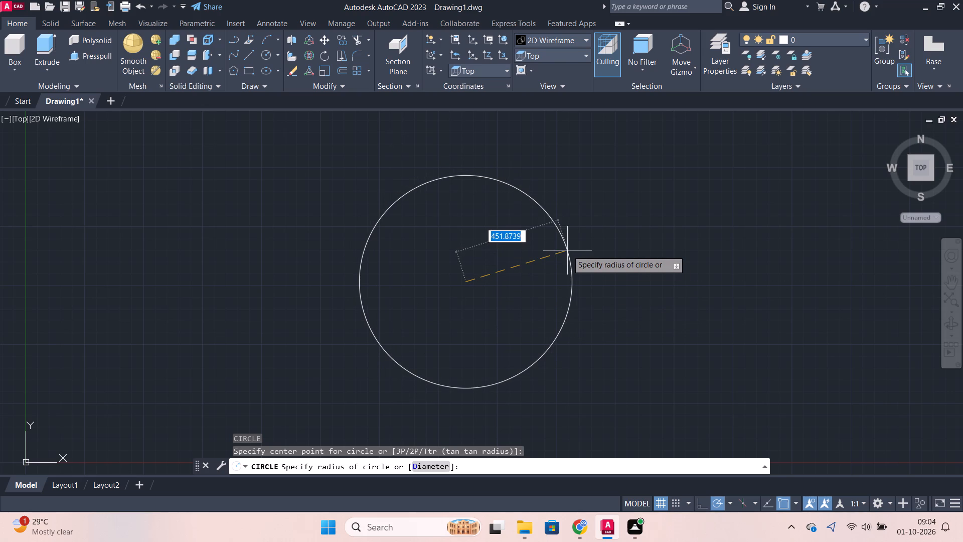
{"action": "key", "text": "3"}
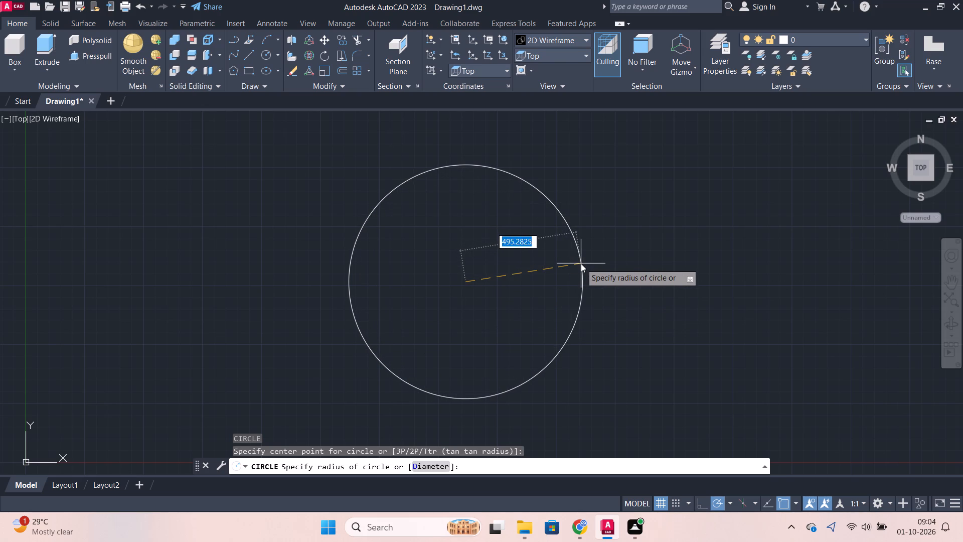
{"action": "key", "text": "9"}
{"action": "key", "text": "Return"}
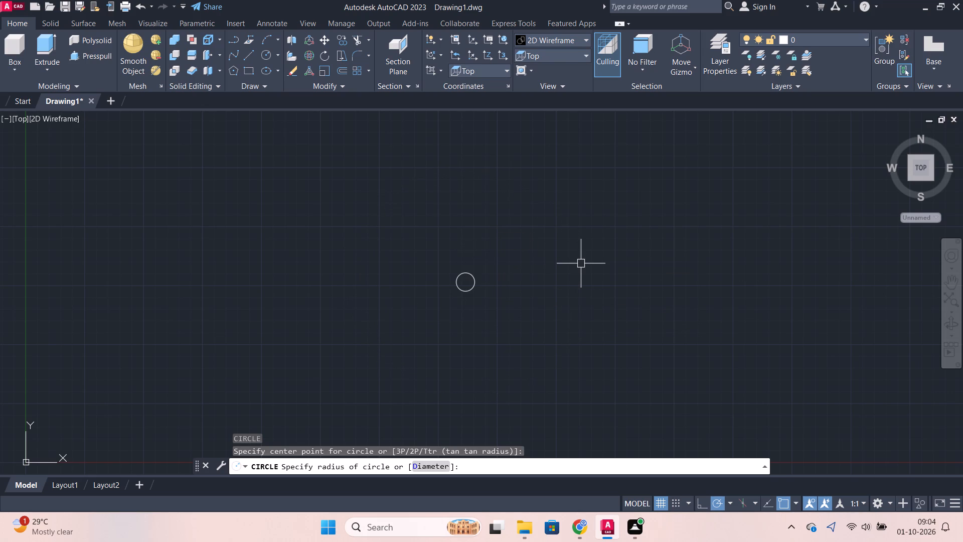
{"action": "key", "text": "z"}
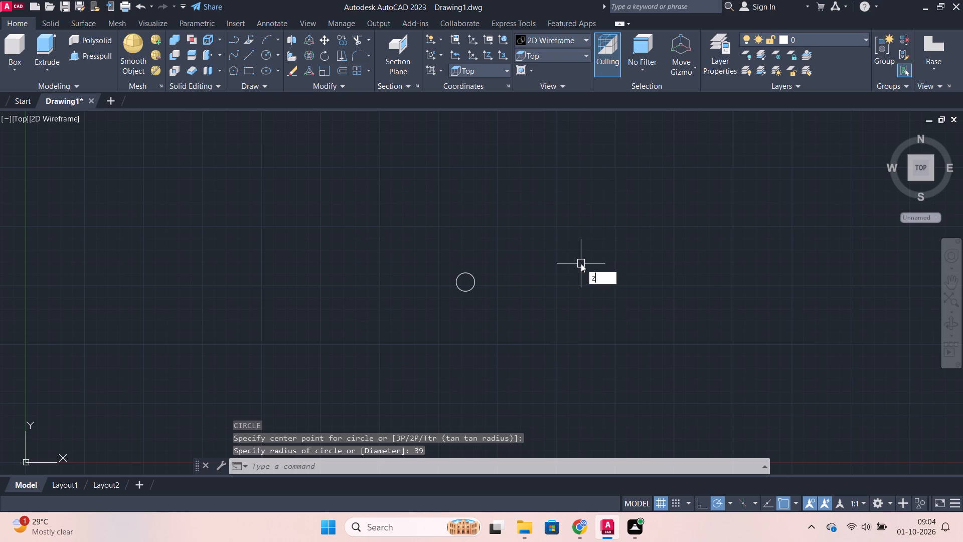
{"action": "key", "text": "Return"}
{"action": "key", "text": "e"}
{"action": "key", "text": "Return"}
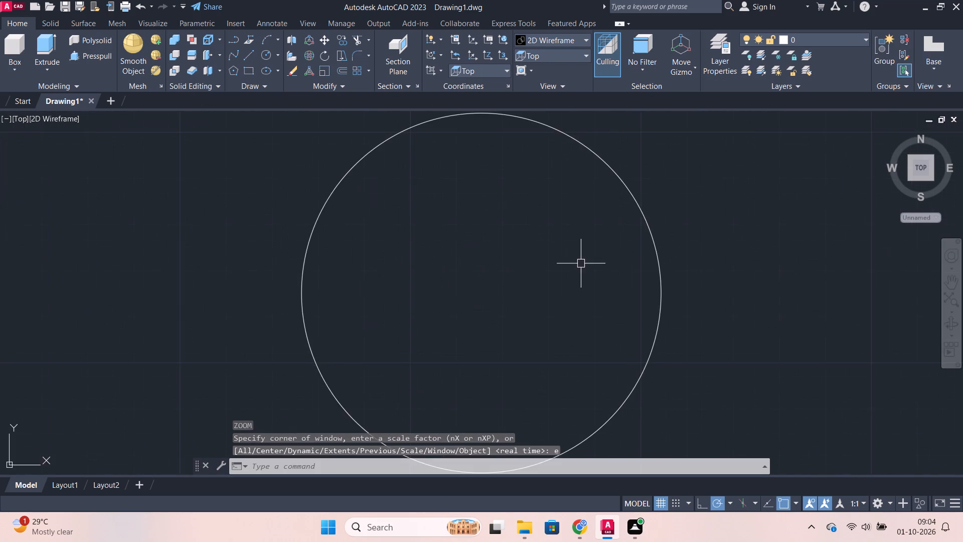
{"action": "scroll", "coordinate": [558, 275], "scroll_direction": "down", "scroll_amount": 1}
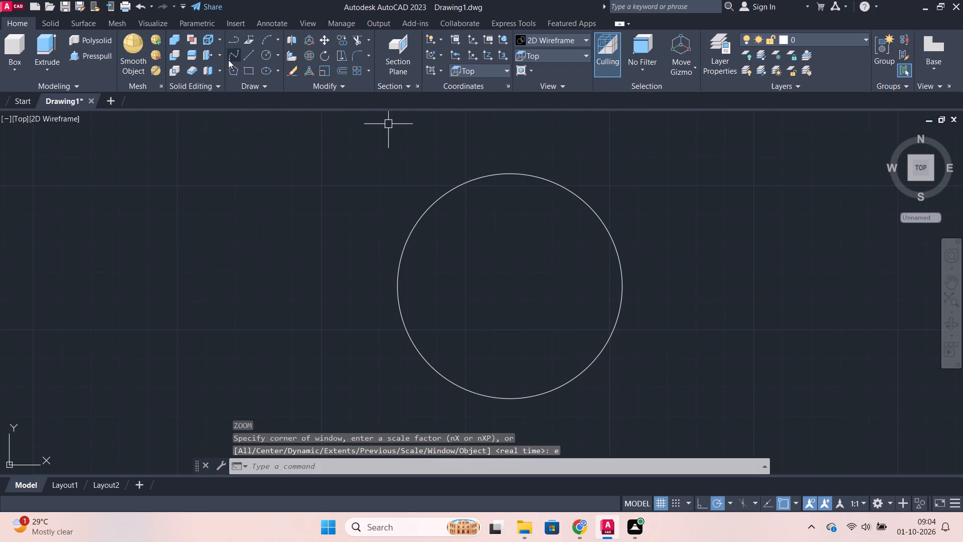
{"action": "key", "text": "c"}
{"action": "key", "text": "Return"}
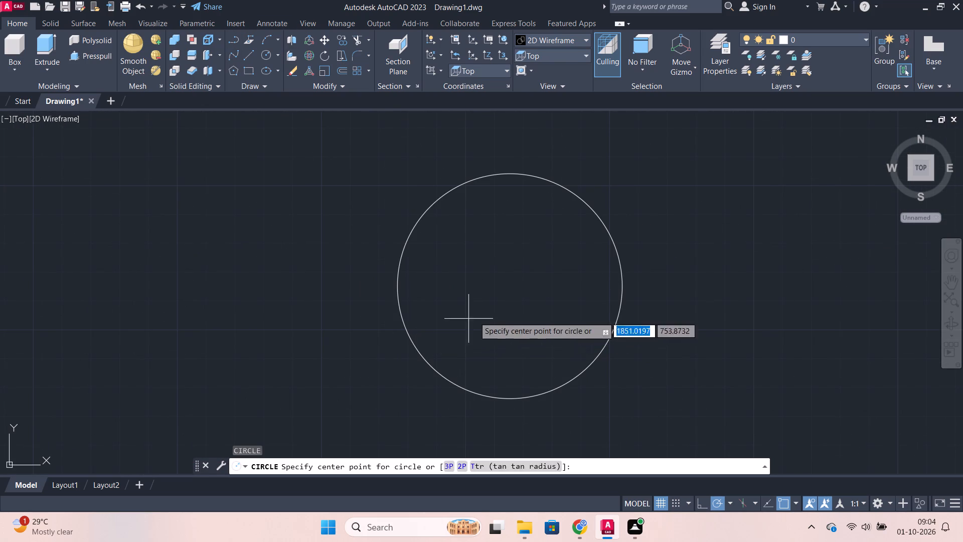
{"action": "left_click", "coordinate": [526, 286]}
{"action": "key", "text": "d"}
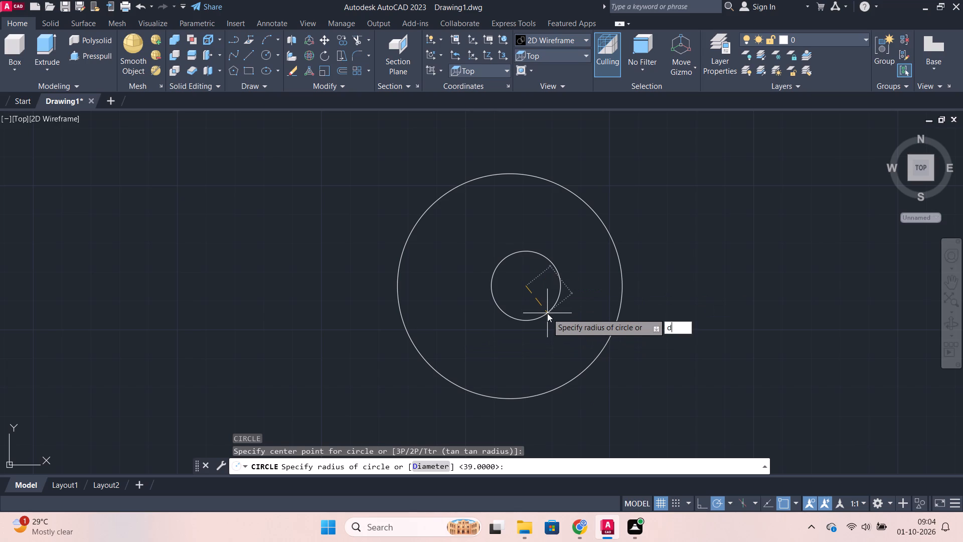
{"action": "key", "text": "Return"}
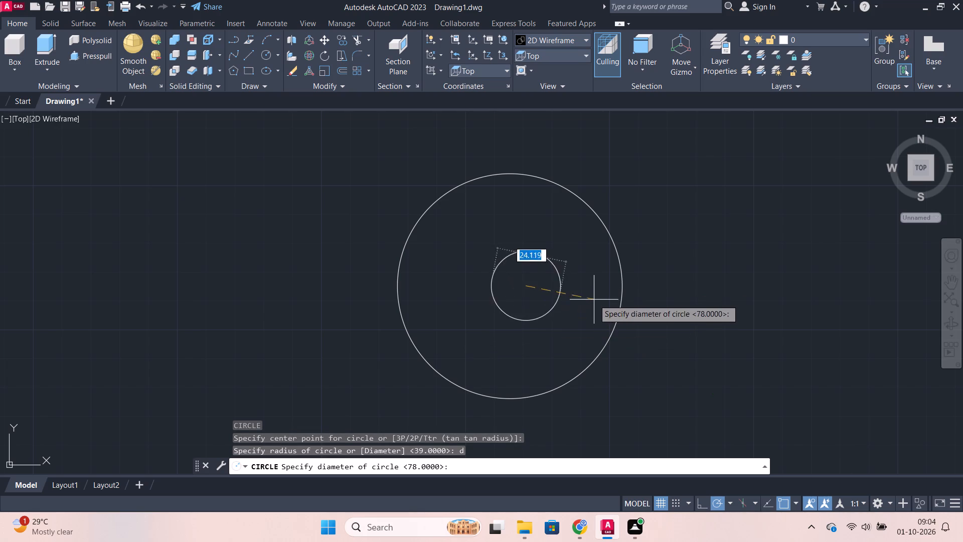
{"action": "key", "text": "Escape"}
Draw a circle of diameter 30 concentric with the radius 39 circle.
{"action": "key", "text": "c"}
{"action": "key", "text": "Return"}
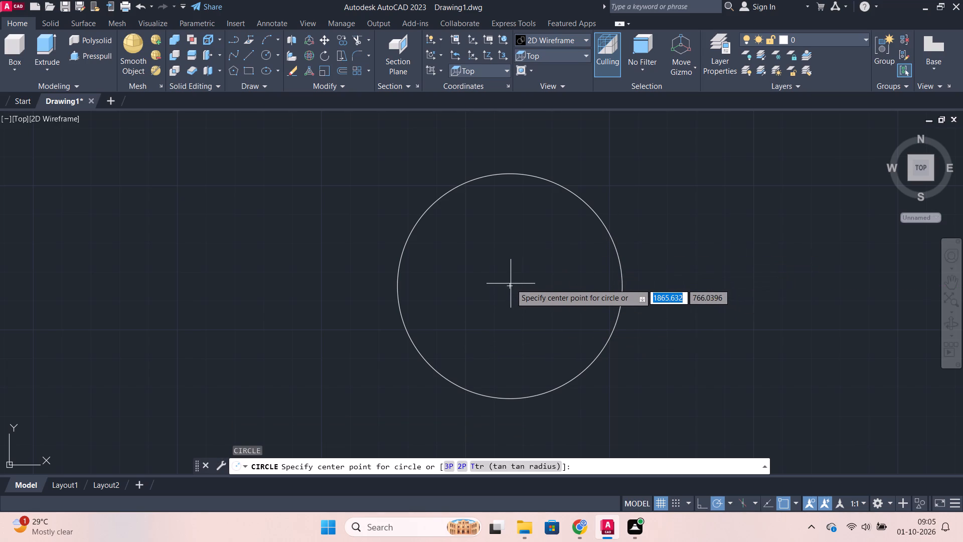
{"action": "left_click", "coordinate": [508, 289]}
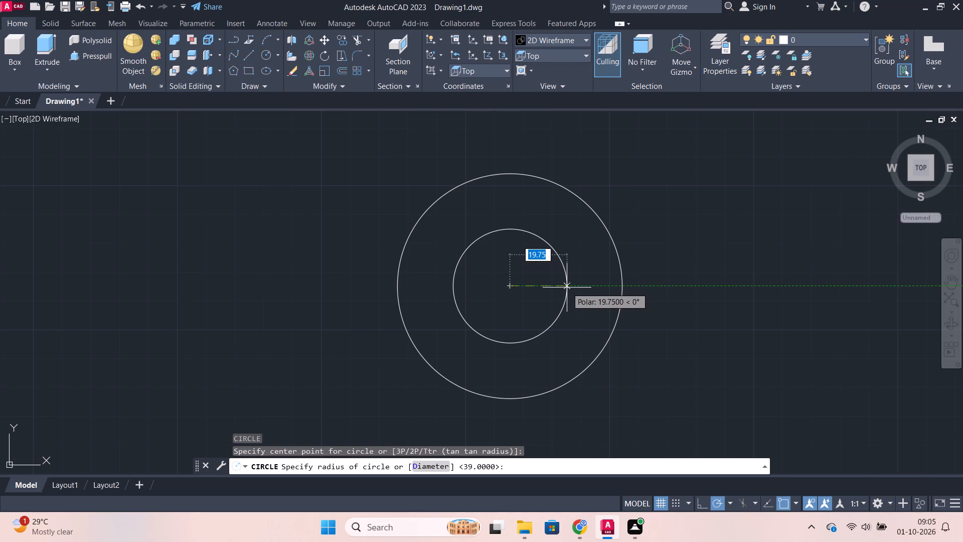
{"action": "key", "text": "d"}
{"action": "key", "text": "Return"}
{"action": "type", "text": "30"}
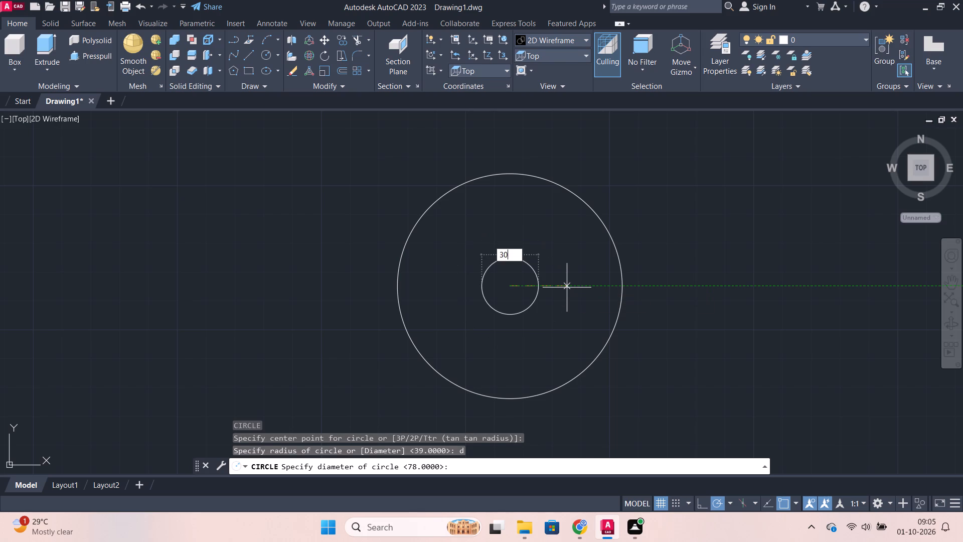
{"action": "key", "text": "Return"}
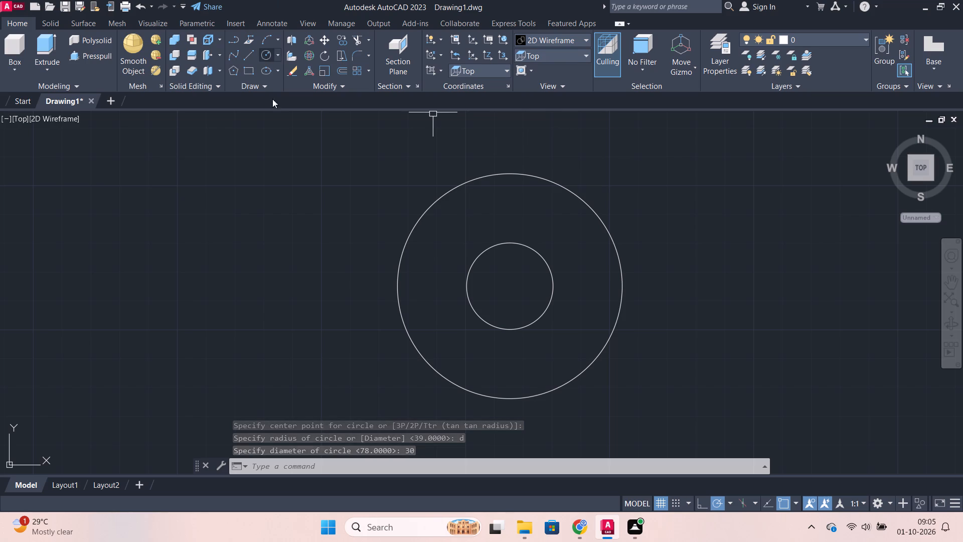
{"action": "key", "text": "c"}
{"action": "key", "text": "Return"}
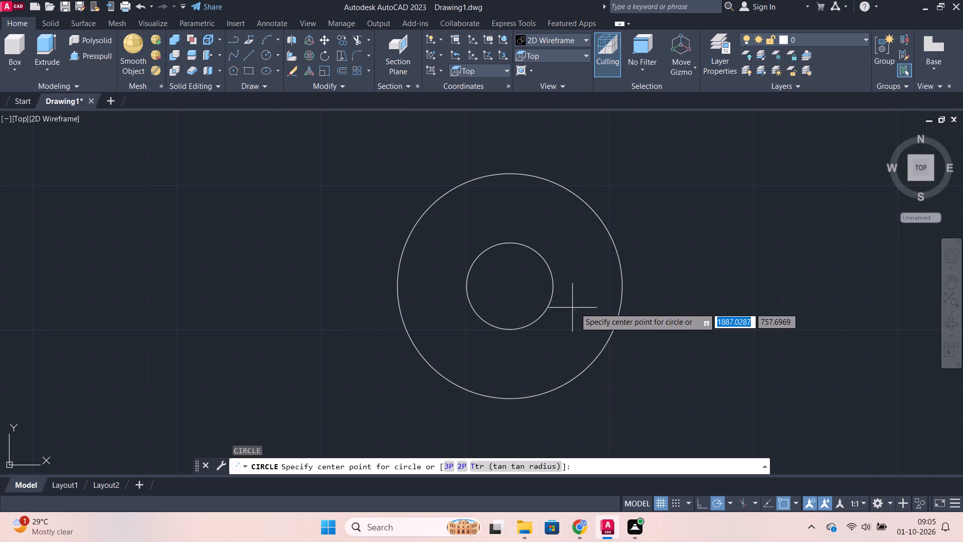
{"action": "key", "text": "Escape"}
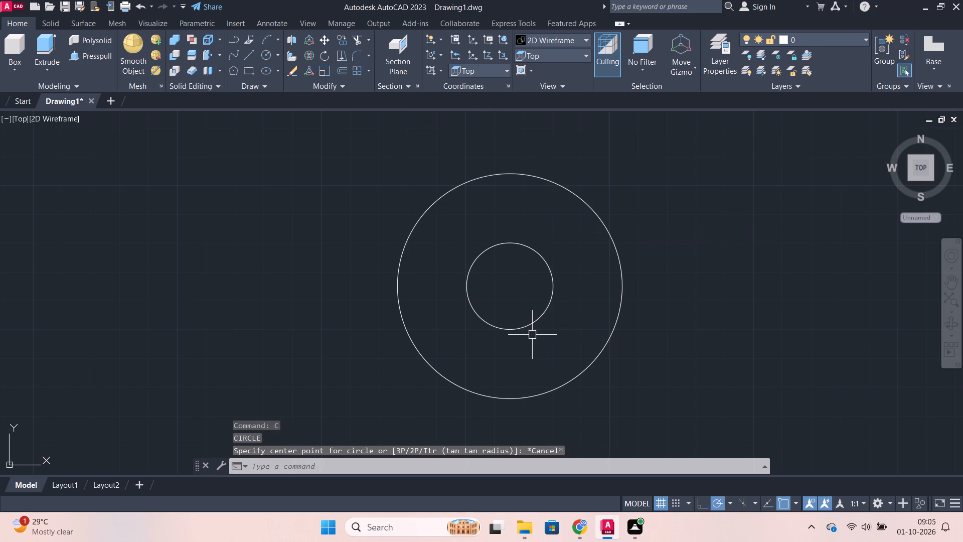
Copy the small inner circle from its centre to the large circle's right-hand (0°) quadrant point.
{"action": "left_click", "coordinate": [512, 330]}
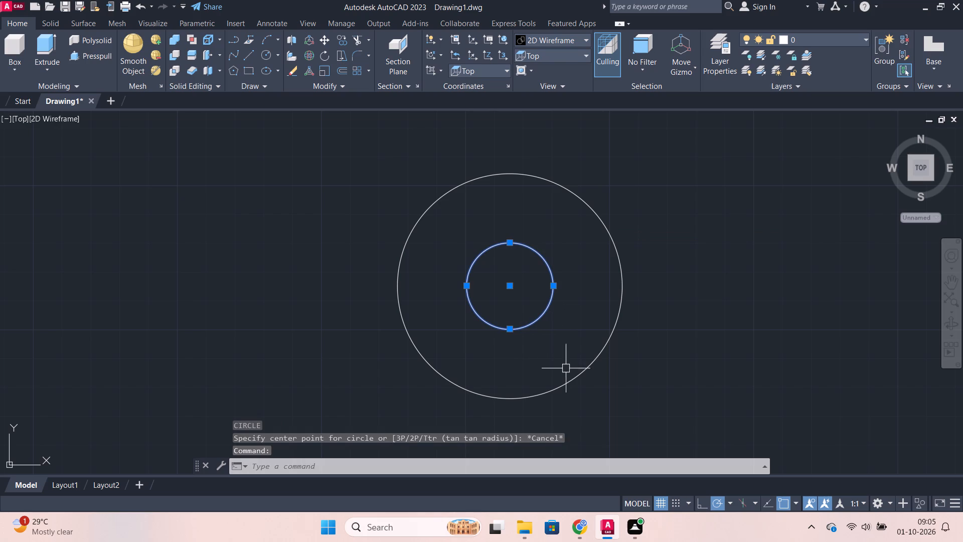
{"action": "type", "text": "co"}
{"action": "key", "text": "Return"}
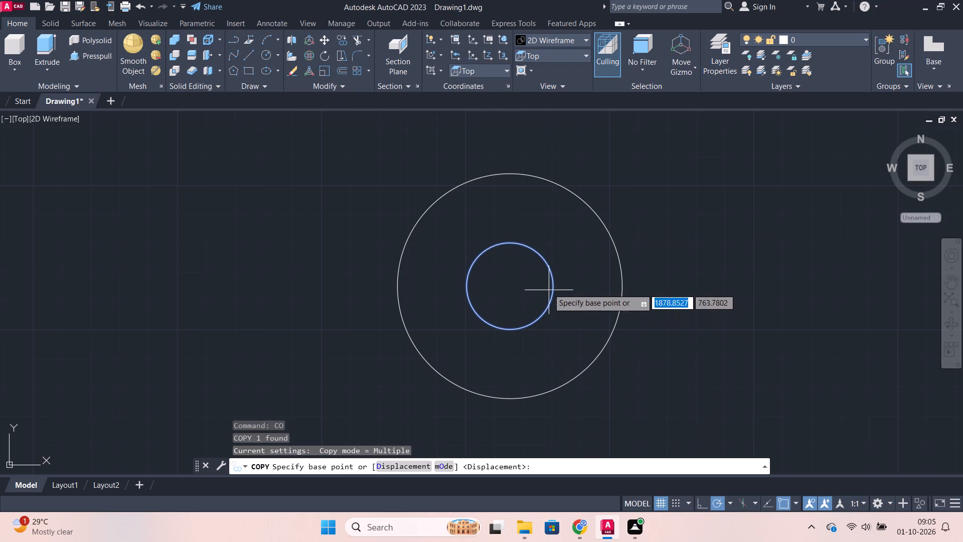
{"action": "left_click", "coordinate": [510, 285]}
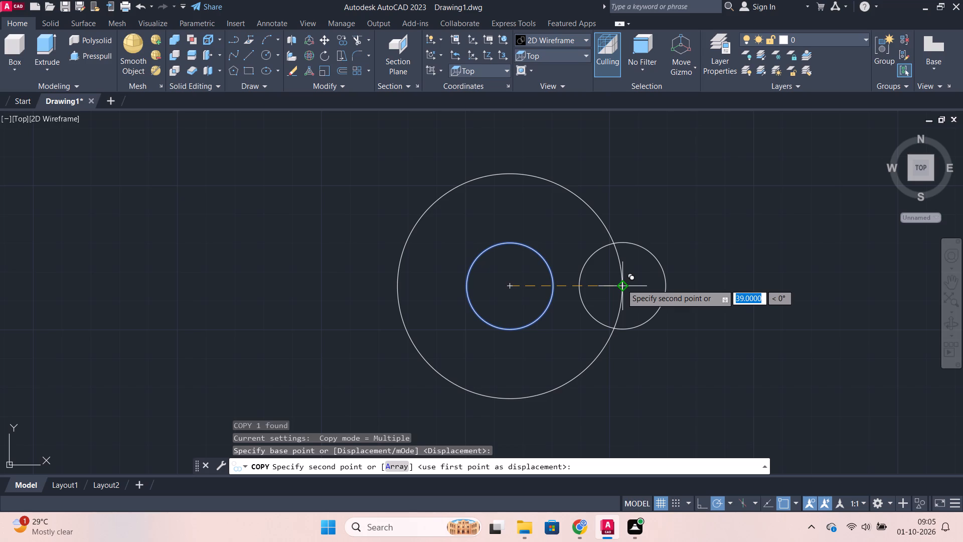
{"action": "left_click", "coordinate": [621, 284]}
{"action": "key", "text": "Escape"}
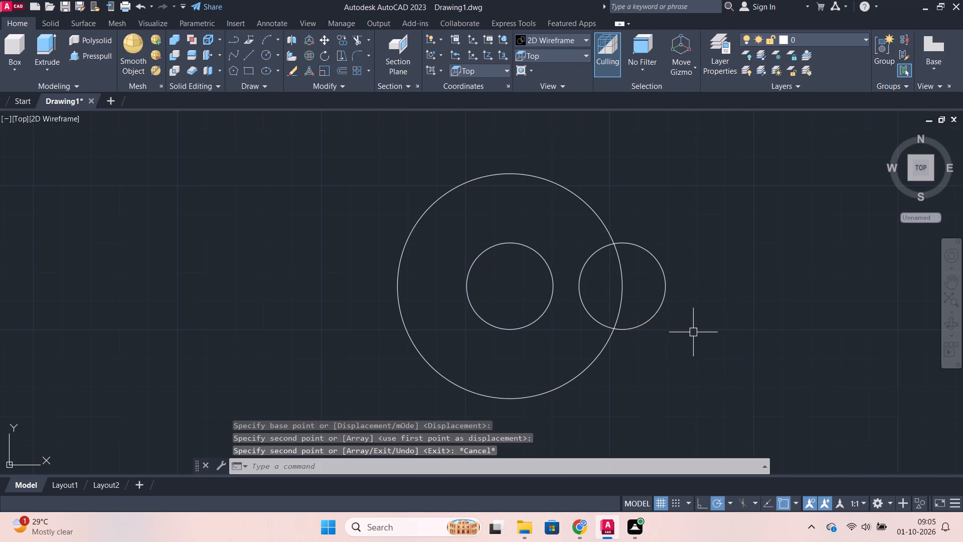
Trim the overlapping arcs of the large circle and the copied circle to leave one outline with a rounded lobe.
{"action": "type", "text": "tr"}
{"action": "key", "text": "Return"}
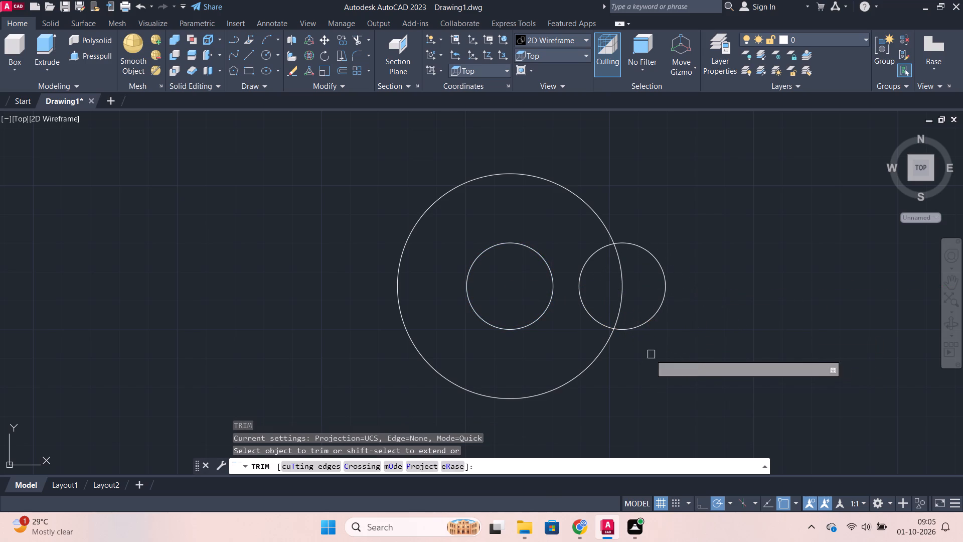
{"action": "left_click", "coordinate": [625, 285]}
{"action": "left_click", "coordinate": [577, 290]}
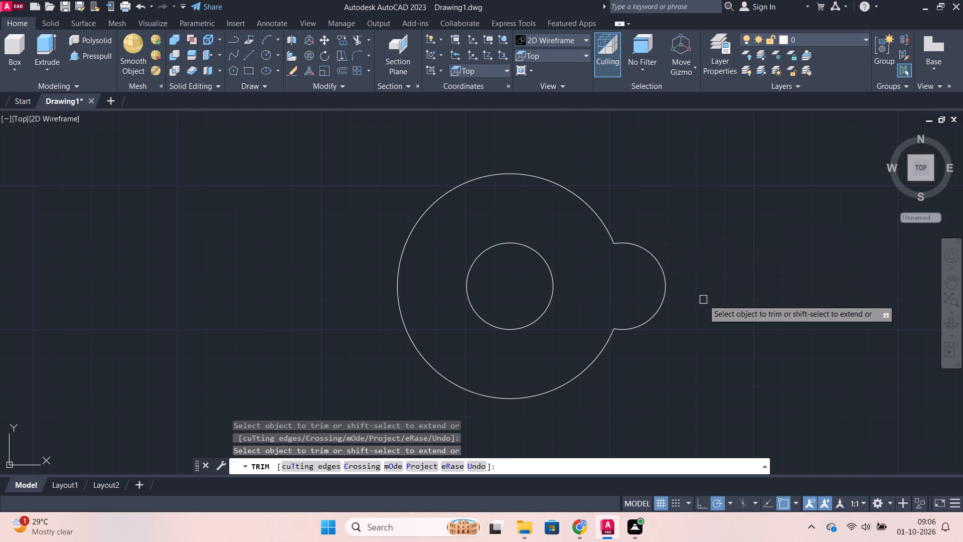
{"action": "key", "text": "Escape"}
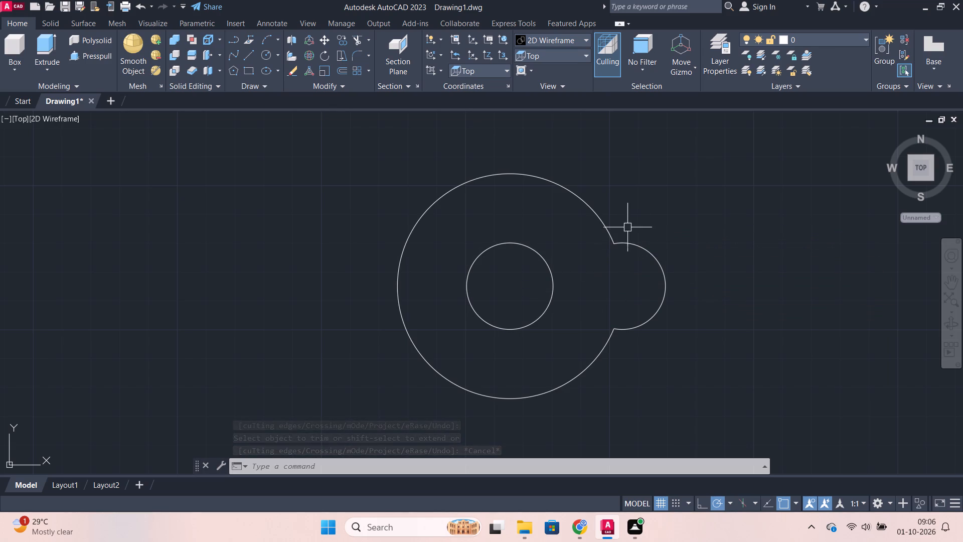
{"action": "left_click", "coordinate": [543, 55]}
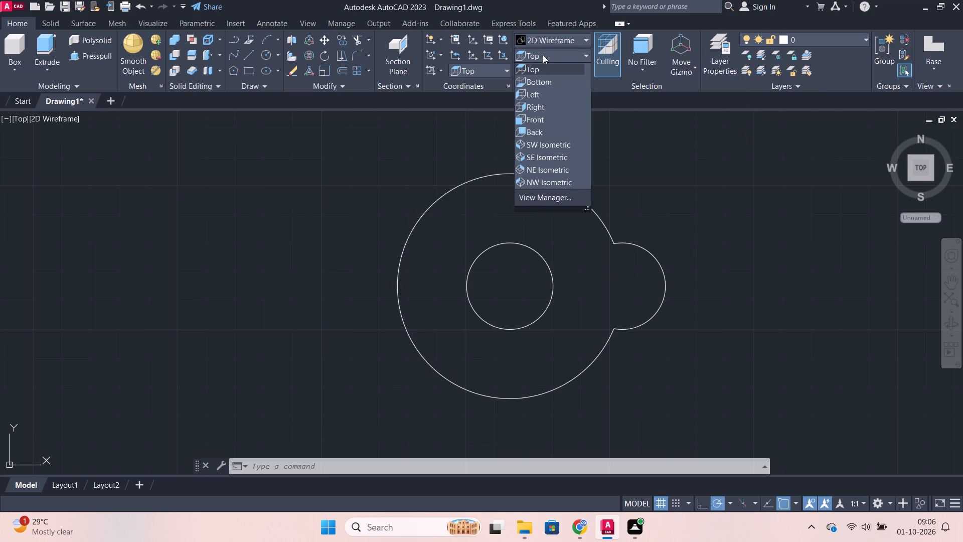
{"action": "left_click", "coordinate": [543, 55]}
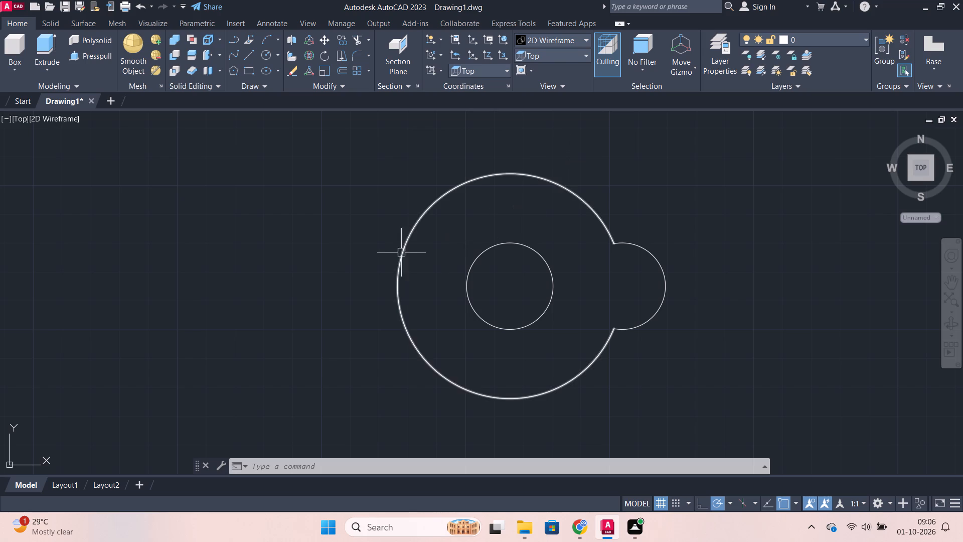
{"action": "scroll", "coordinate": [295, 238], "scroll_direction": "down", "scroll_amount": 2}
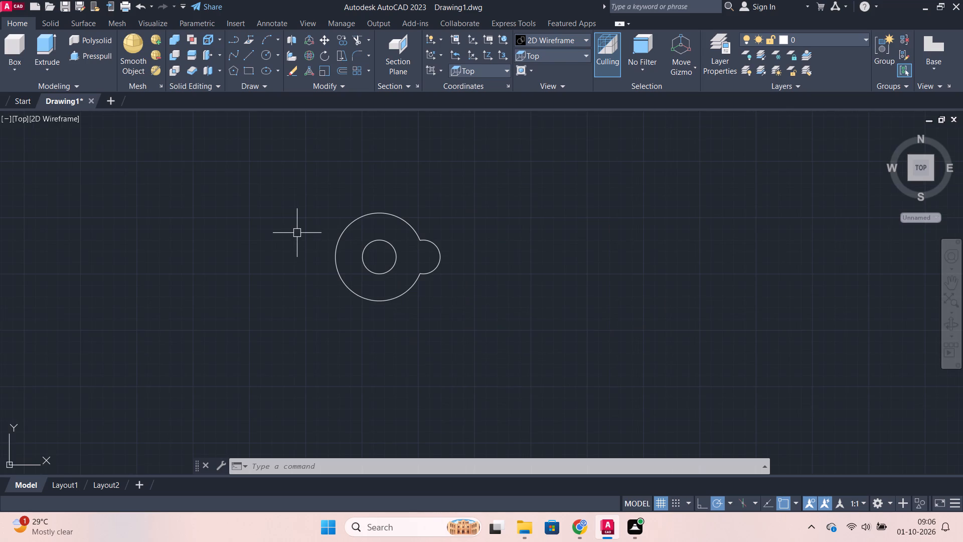
Draw a 90-unit line in the 180° direction from the centre of the 30-diameter circle, continuing vertically upward from its far end.
{"action": "middle_click_drag", "start_coordinate": [297, 233], "coordinate": [497, 284]}
{"action": "scroll", "coordinate": [432, 301], "scroll_direction": "up", "scroll_amount": 1}
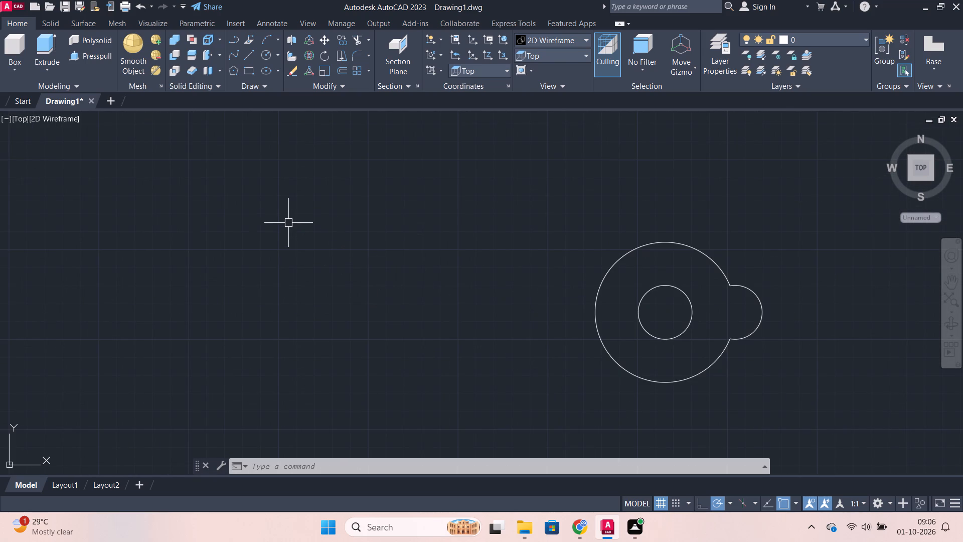
{"action": "middle_click_drag", "start_coordinate": [354, 229], "coordinate": [317, 217]}
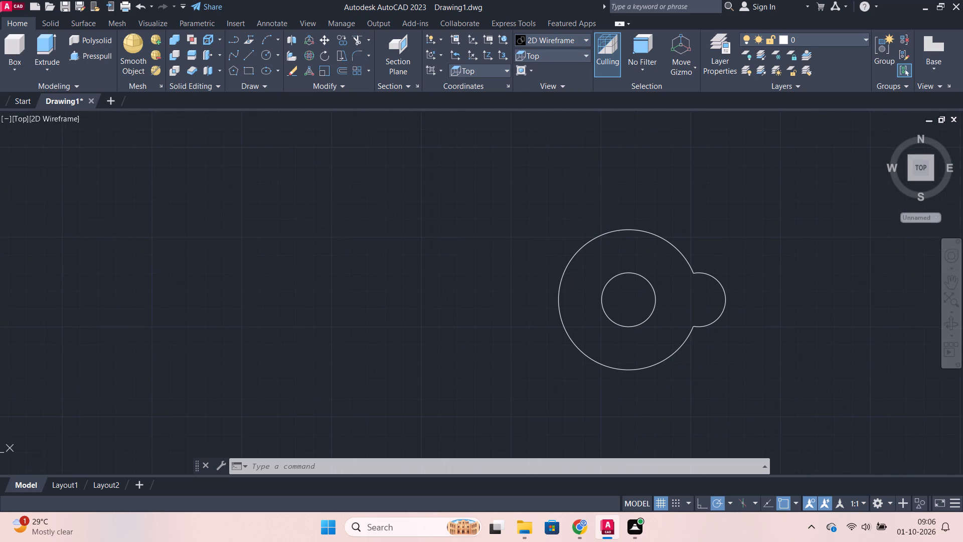
{"action": "scroll", "coordinate": [422, 257], "scroll_direction": "down", "scroll_amount": 1}
{"action": "scroll", "coordinate": [422, 257], "scroll_direction": "up", "scroll_amount": 1}
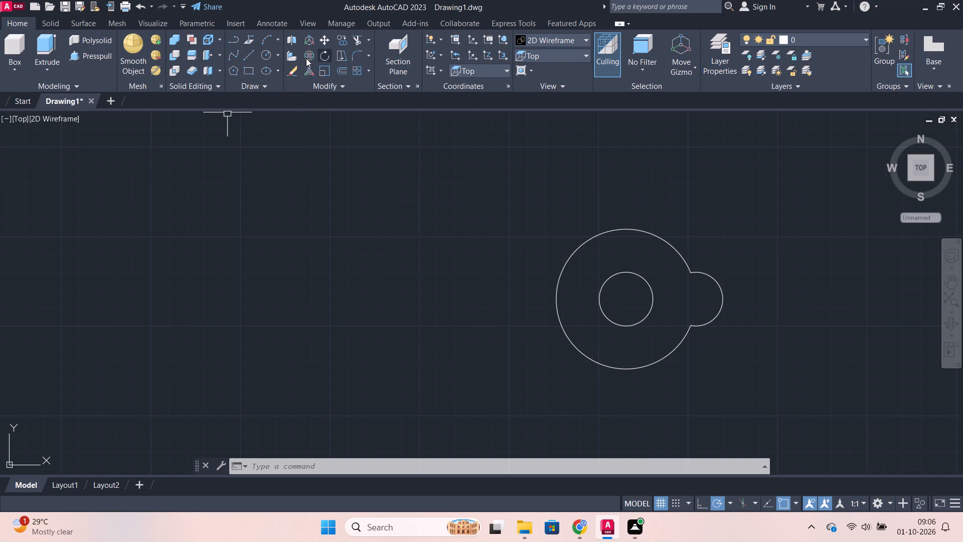
{"action": "left_click", "coordinate": [250, 53]}
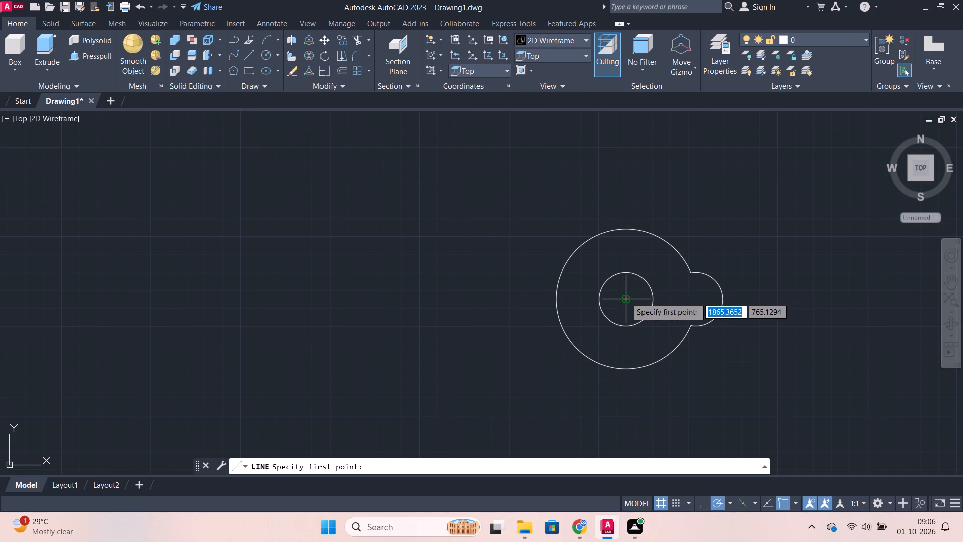
{"action": "left_click", "coordinate": [626, 298]}
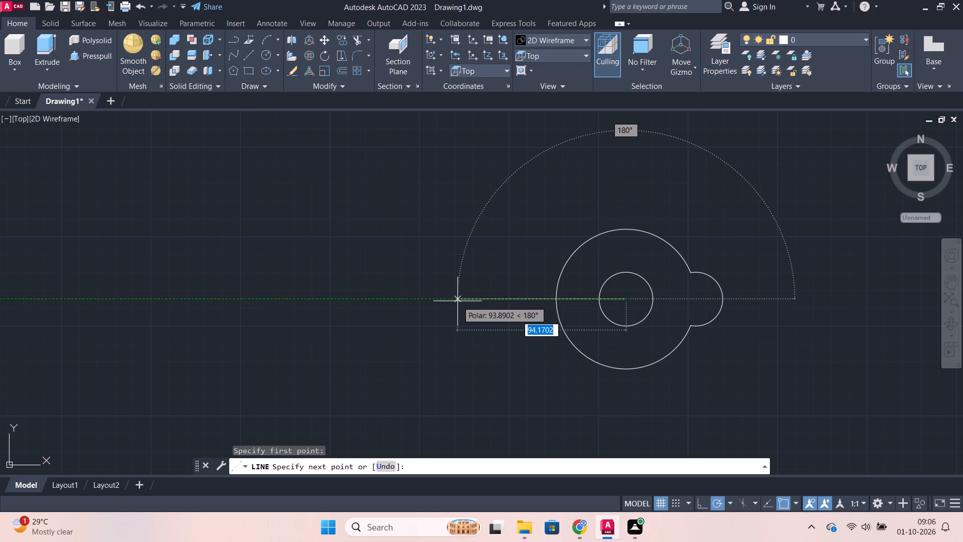
{"action": "type", "text": "90"}
{"action": "key", "text": "Return"}
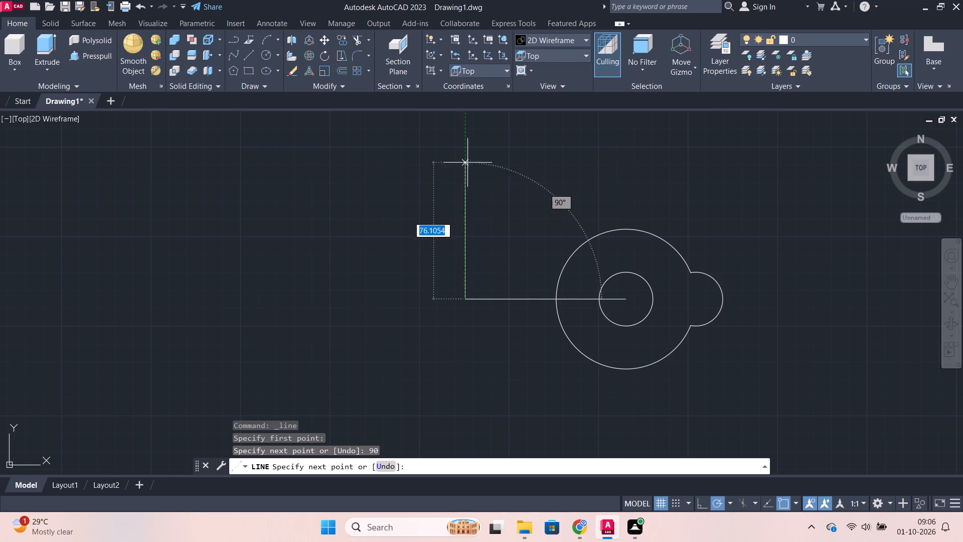
{"action": "left_click", "coordinate": [467, 175]}
{"action": "key", "text": "Escape"}
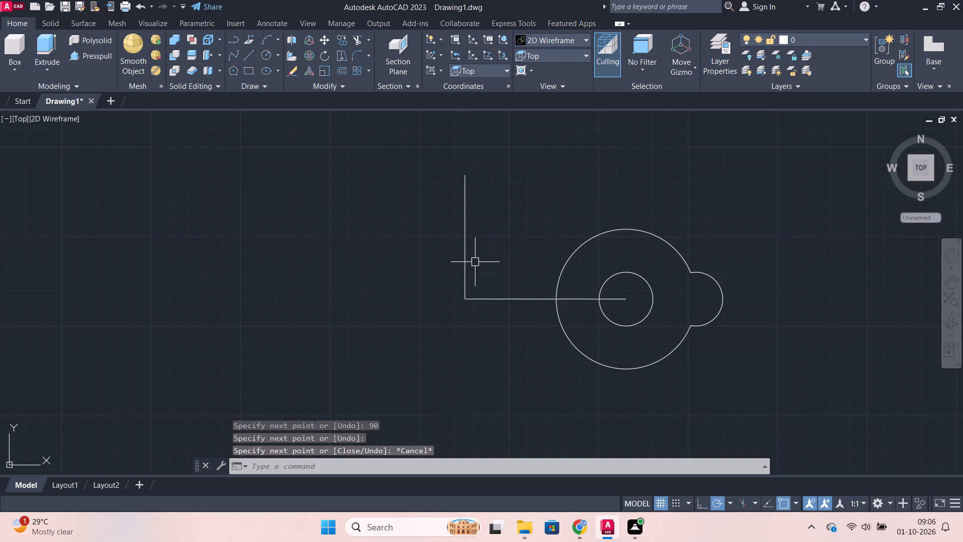
Stretch the lower end of the vertical line straight down so it extends well below the horizontal line.
{"action": "left_click", "coordinate": [467, 262]}
{"action": "left_click", "coordinate": [466, 300]}
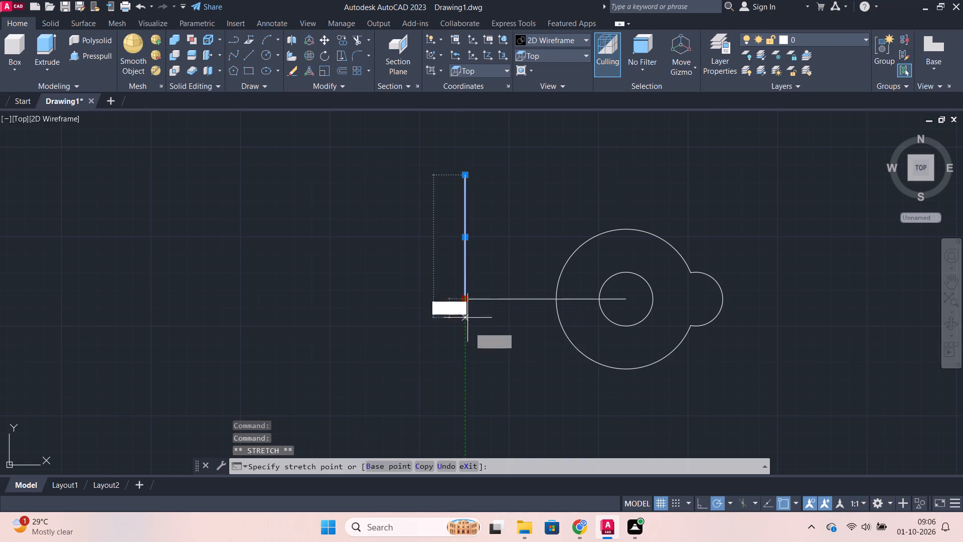
{"action": "left_click", "coordinate": [464, 405]}
{"action": "key", "text": "Escape"}
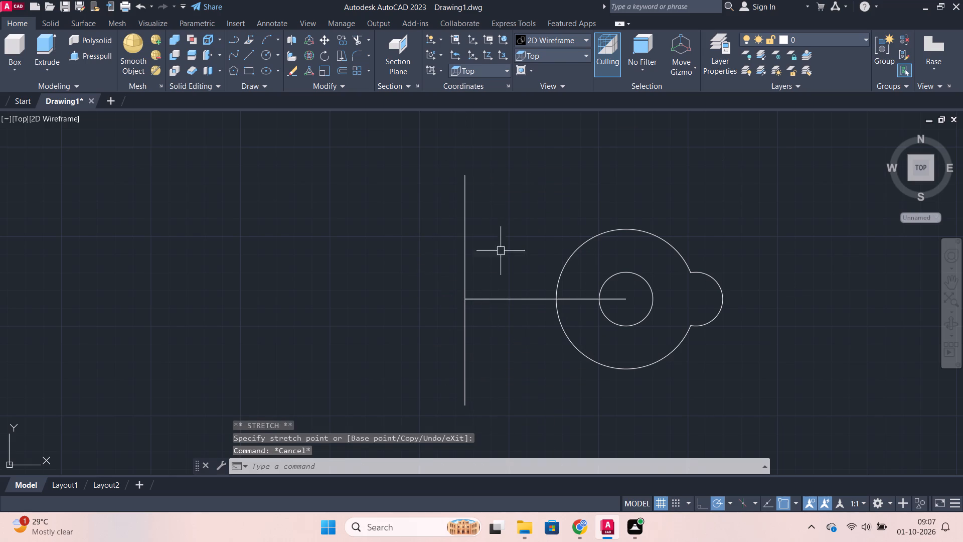
Draw a circle of radius 30 centred where the 90-unit line meets the vertical line.
{"action": "scroll", "coordinate": [506, 259], "scroll_direction": "up", "scroll_amount": 1}
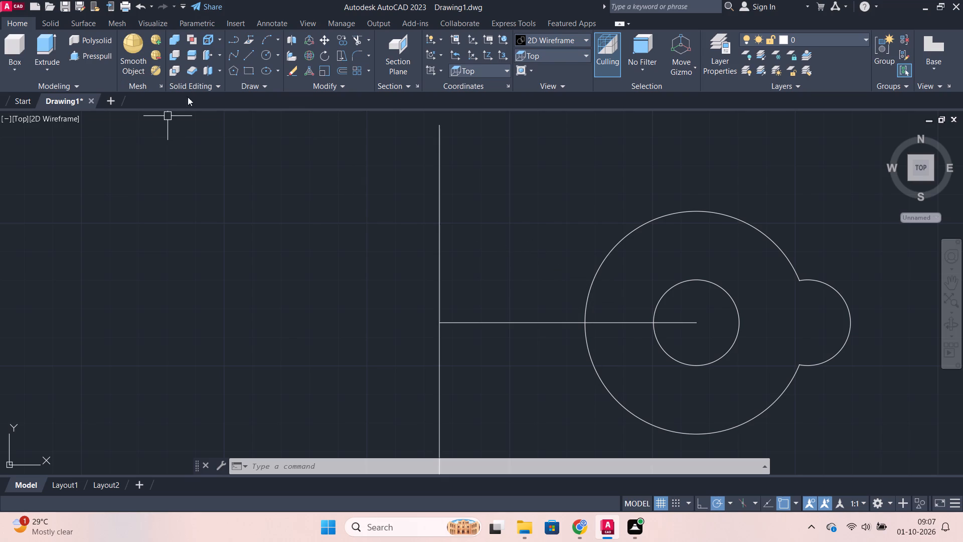
{"action": "left_click", "coordinate": [268, 57]}
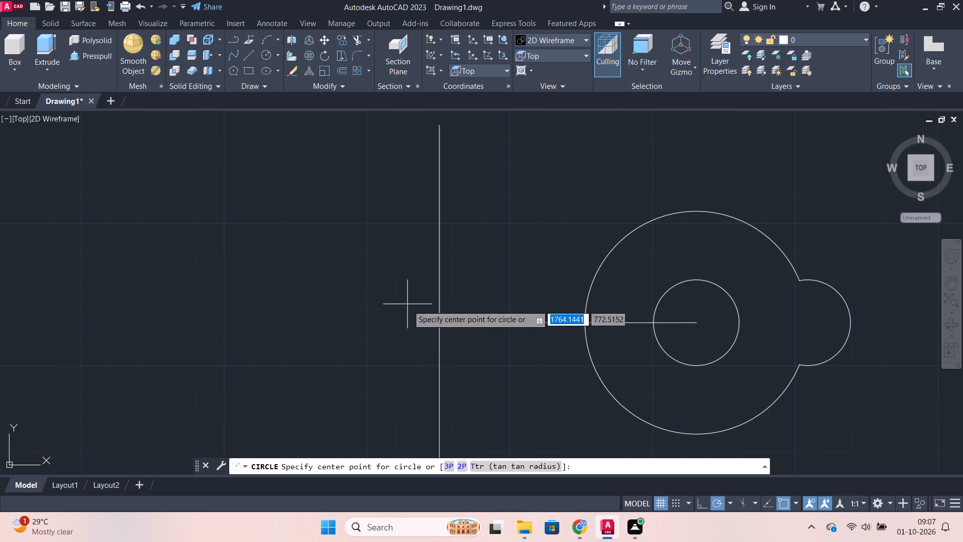
{"action": "left_click", "coordinate": [437, 321]}
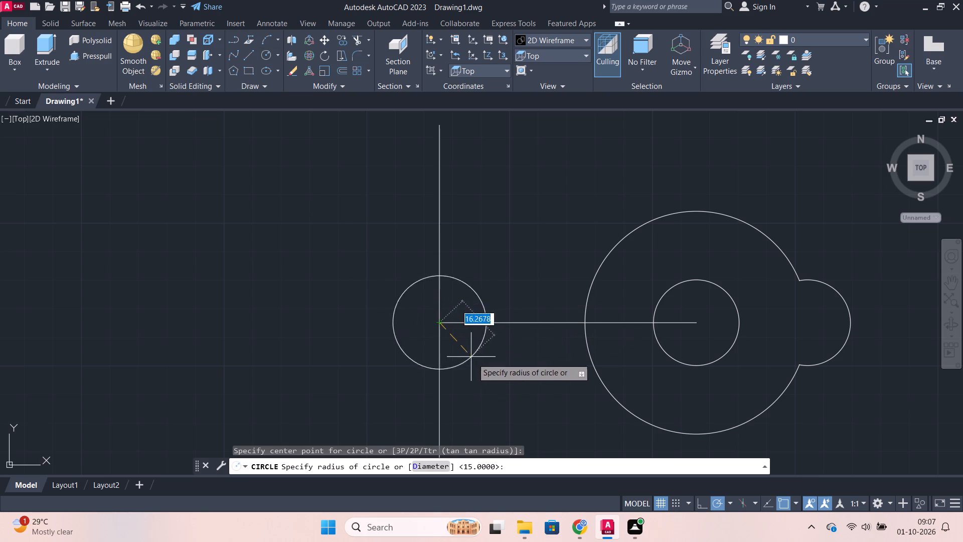
{"action": "type", "text": "30"}
{"action": "key", "text": "Return"}
Draw a circle of radius 40 concentric with the radius 30 circle.
{"action": "key", "text": "space"}
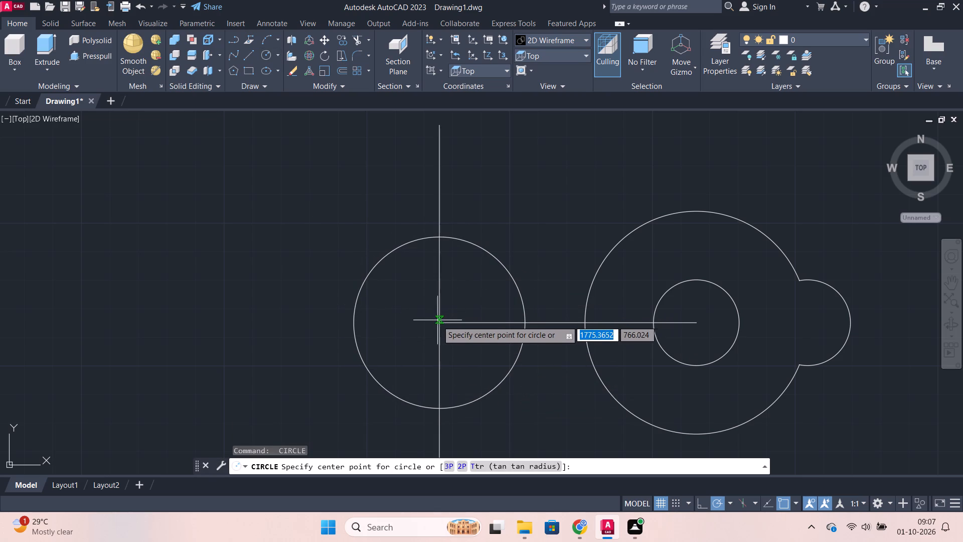
{"action": "left_click", "coordinate": [437, 321]}
{"action": "type", "text": "40"}
{"action": "key", "text": "Return"}
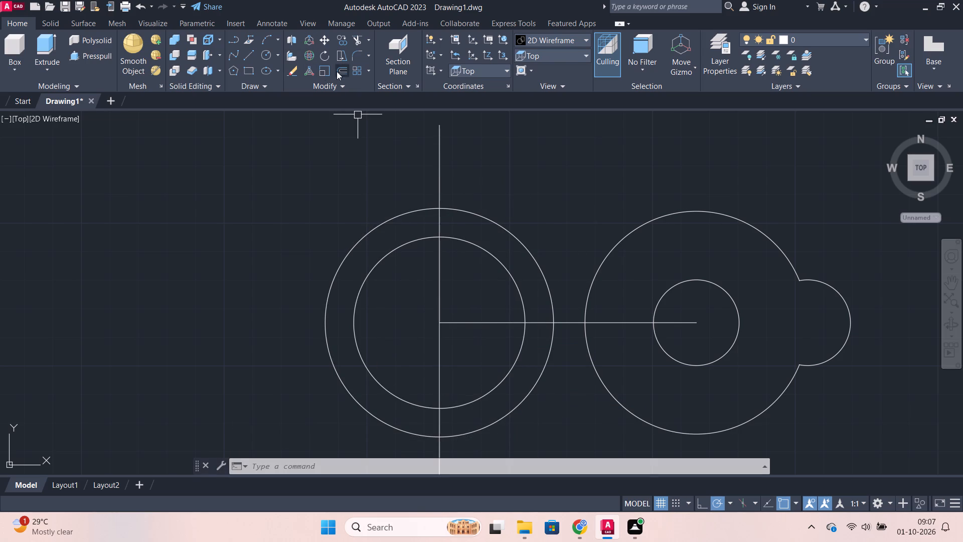
Check the radii of the two concentric circles on the vertical line with the Radius dimension, without placing dimensions.
{"action": "left_click", "coordinate": [272, 20]}
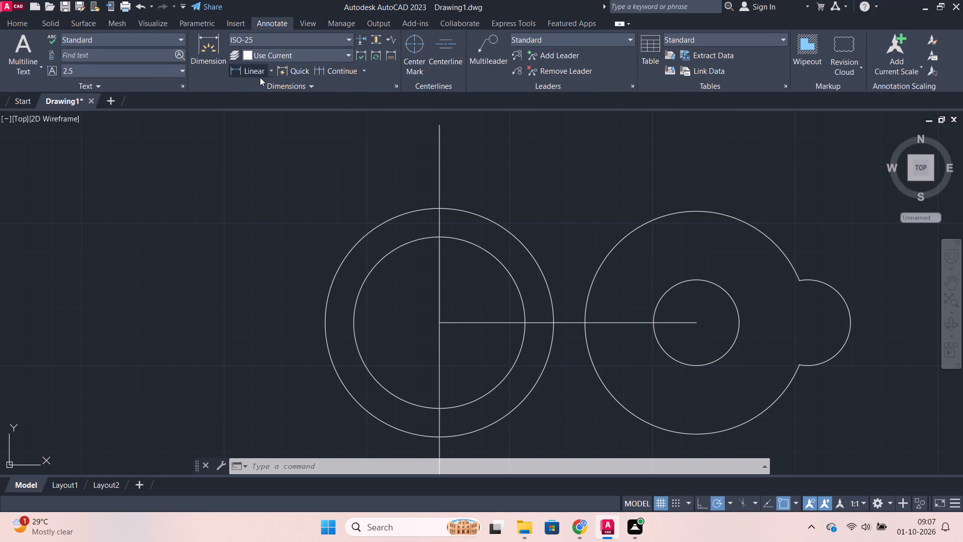
{"action": "left_click", "coordinate": [260, 77]}
{"action": "left_click", "coordinate": [247, 72]}
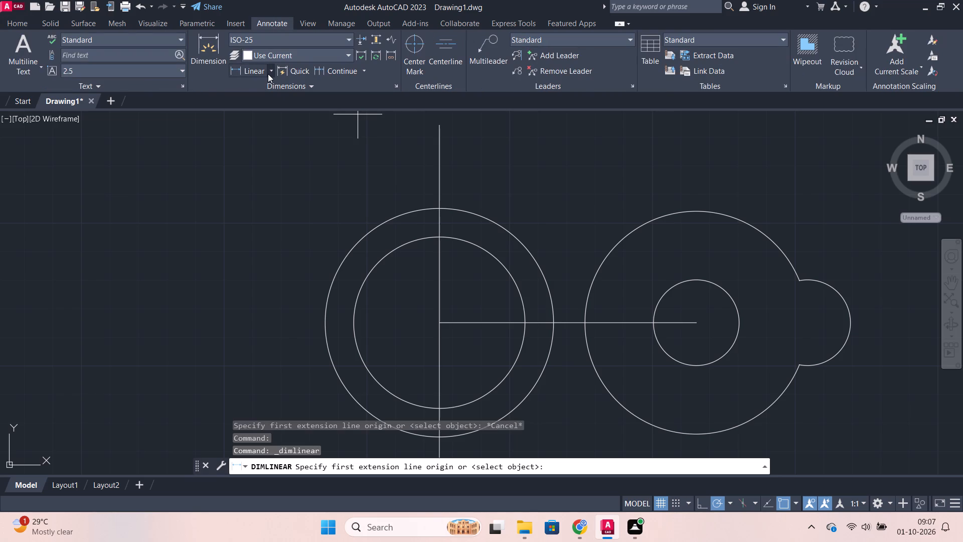
{"action": "left_click", "coordinate": [268, 74]}
{"action": "left_click", "coordinate": [260, 193]}
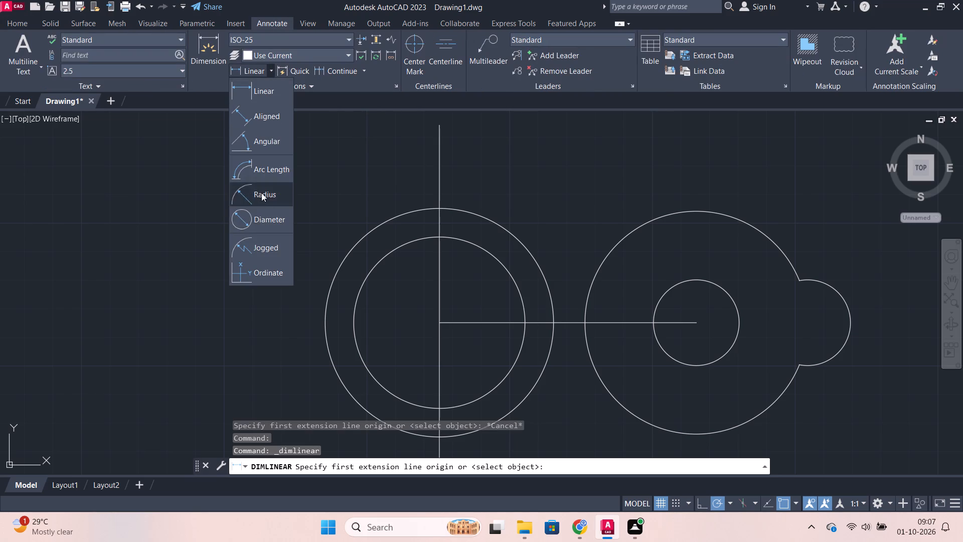
{"action": "left_click", "coordinate": [366, 240]}
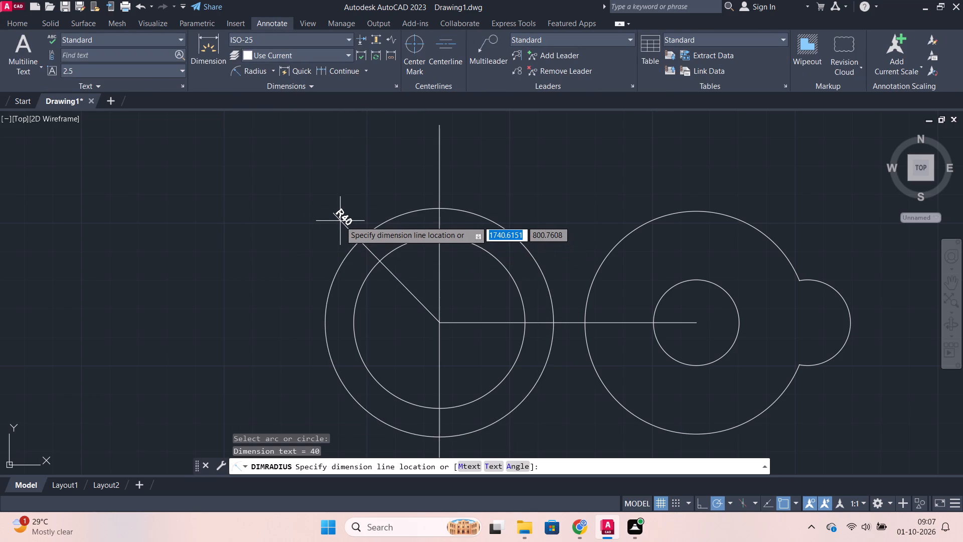
{"action": "key", "text": "Escape"}
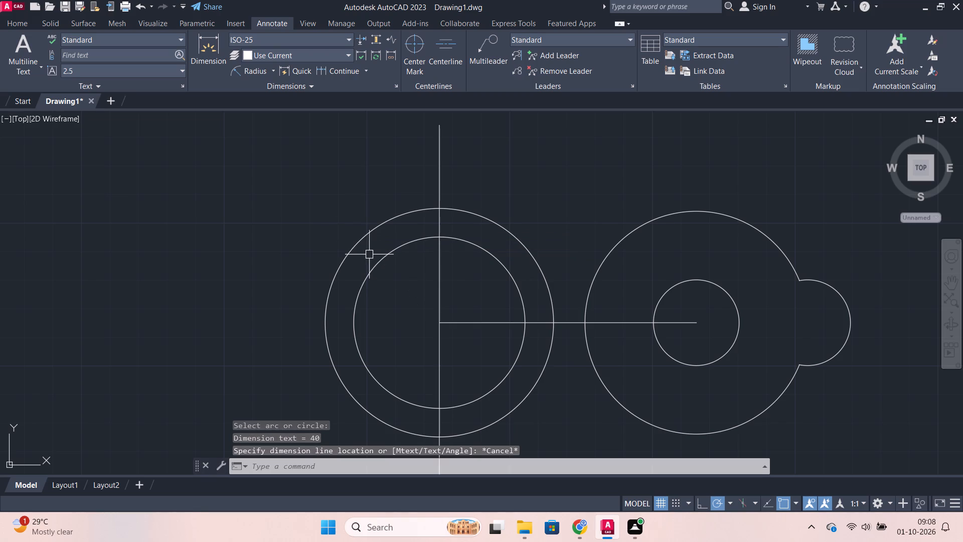
{"action": "key", "text": "space"}
{"action": "left_click", "coordinate": [378, 262]}
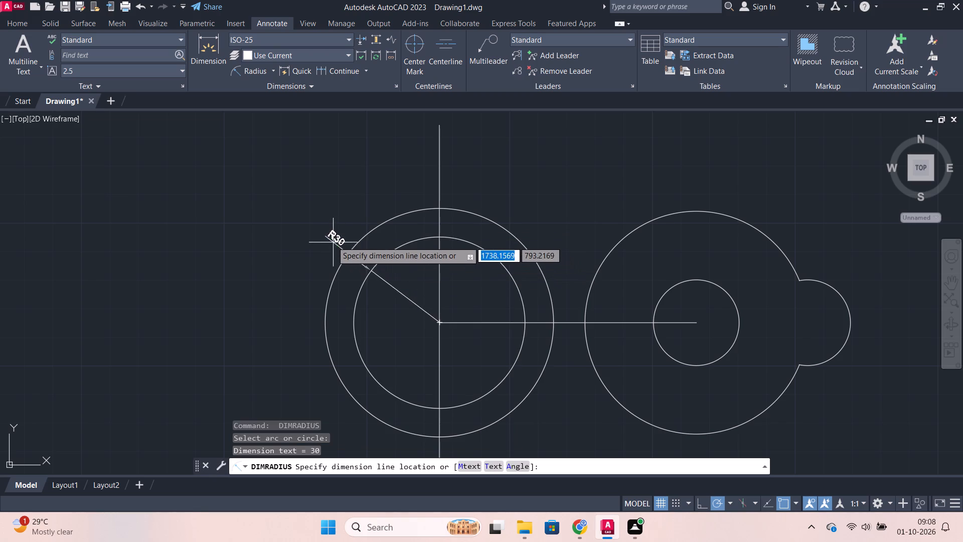
{"action": "key", "text": "Escape"}
Check the radius of the large arc of the lobed outline with the Radius dimension, without placing it.
{"action": "scroll", "coordinate": [460, 282], "scroll_direction": "down", "scroll_amount": 2}
{"action": "middle_click_drag", "start_coordinate": [508, 246], "coordinate": [449, 236]}
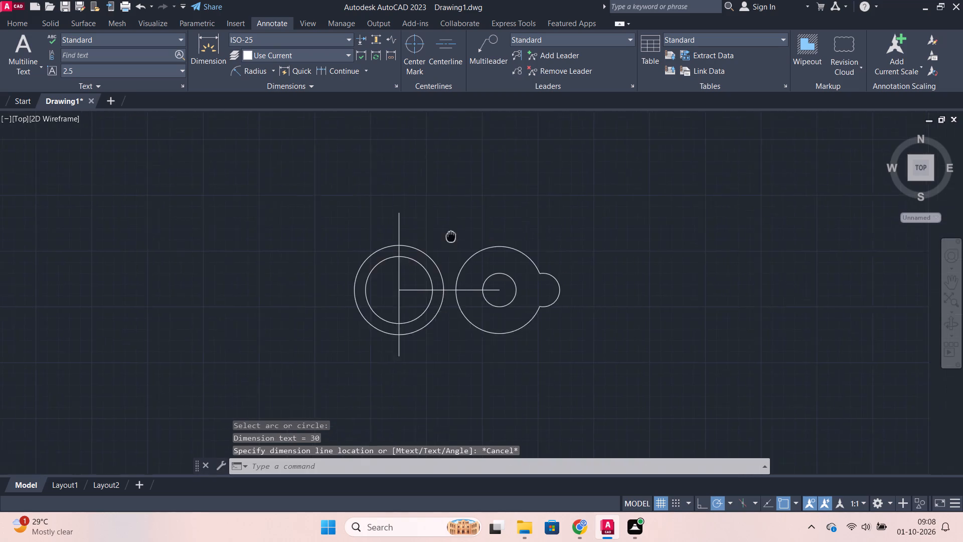
{"action": "middle_click_drag", "start_coordinate": [449, 236], "coordinate": [431, 234]}
{"action": "scroll", "coordinate": [432, 234], "scroll_direction": "up", "scroll_amount": 2}
{"action": "key", "text": "space"}
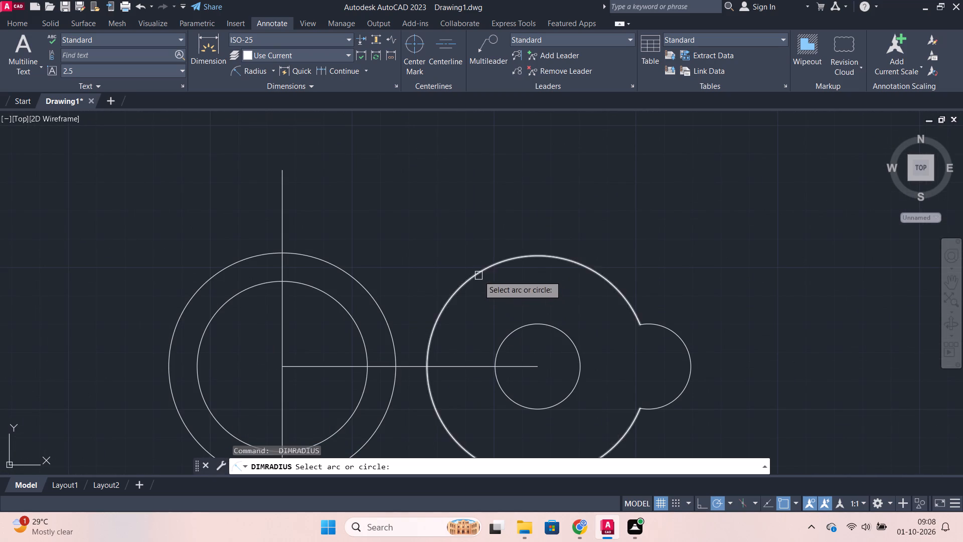
{"action": "left_click", "coordinate": [478, 276]}
{"action": "key", "text": "Escape"}
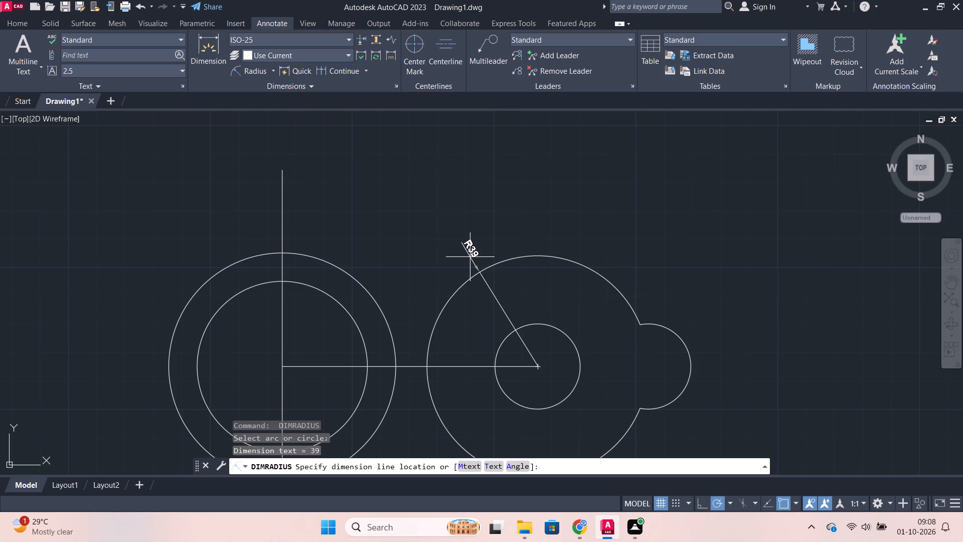
{"action": "scroll", "coordinate": [495, 311], "scroll_direction": "down", "scroll_amount": 1}
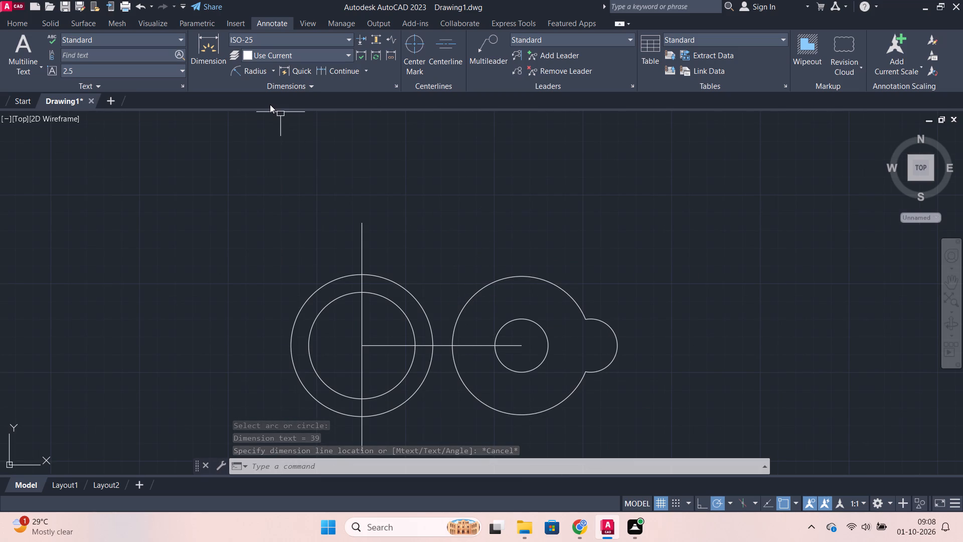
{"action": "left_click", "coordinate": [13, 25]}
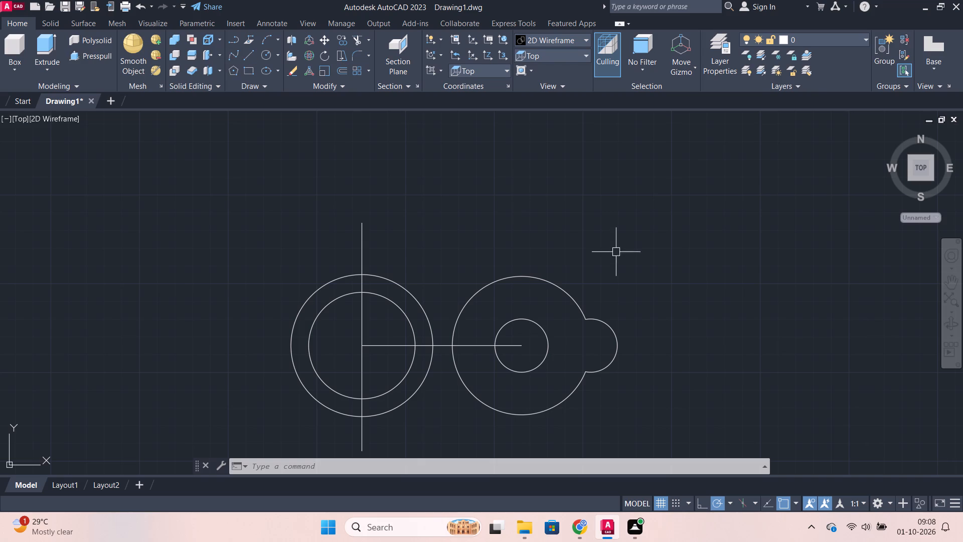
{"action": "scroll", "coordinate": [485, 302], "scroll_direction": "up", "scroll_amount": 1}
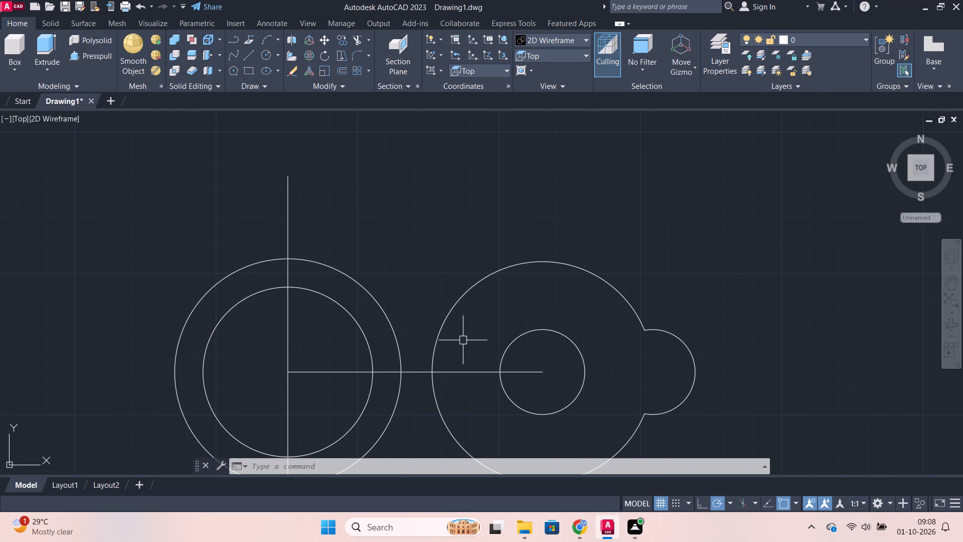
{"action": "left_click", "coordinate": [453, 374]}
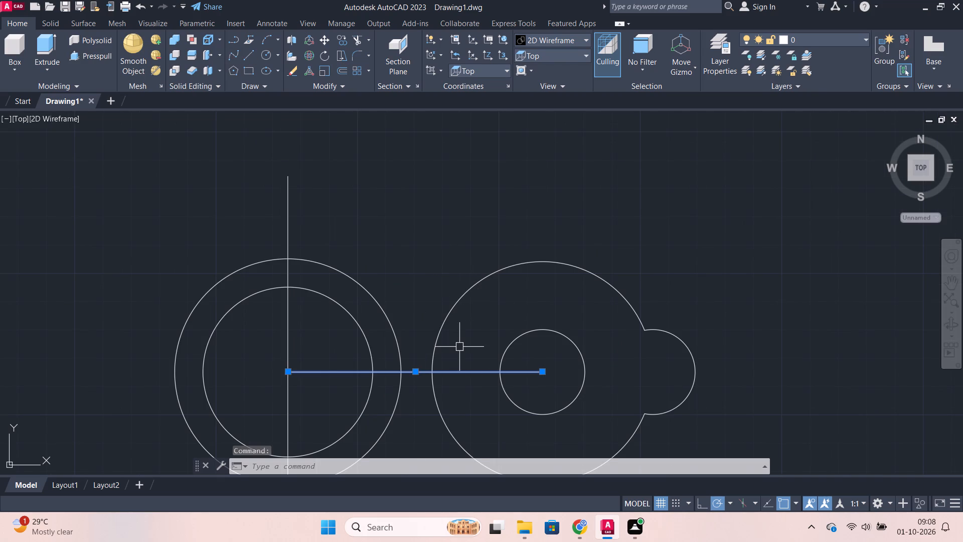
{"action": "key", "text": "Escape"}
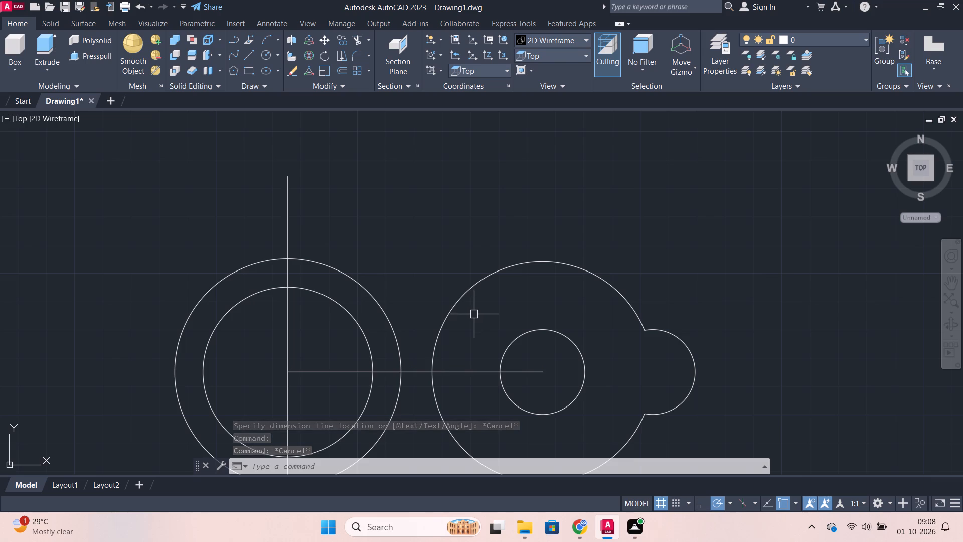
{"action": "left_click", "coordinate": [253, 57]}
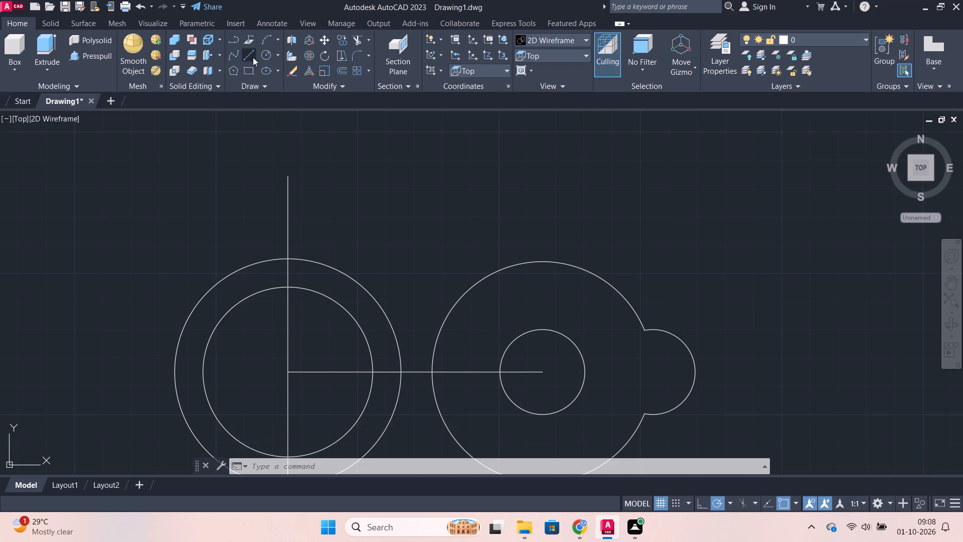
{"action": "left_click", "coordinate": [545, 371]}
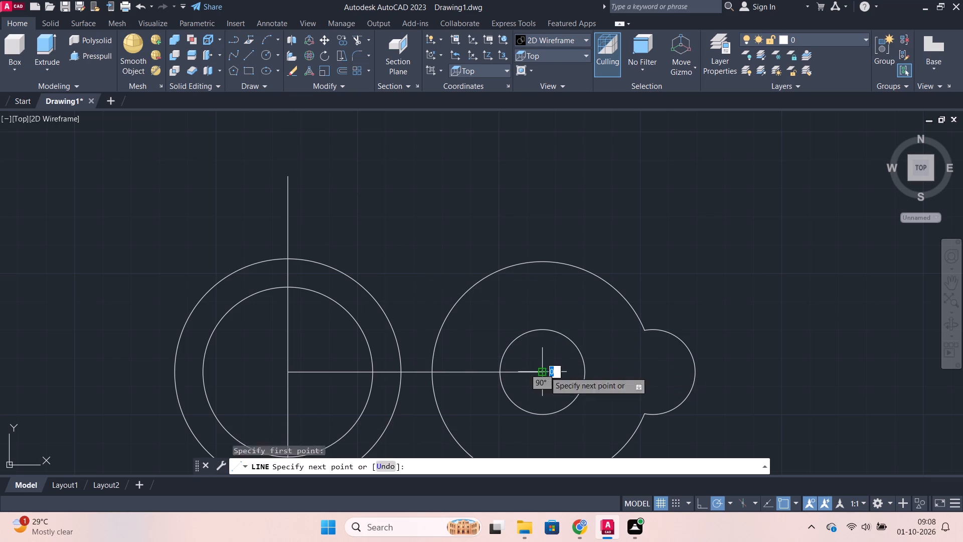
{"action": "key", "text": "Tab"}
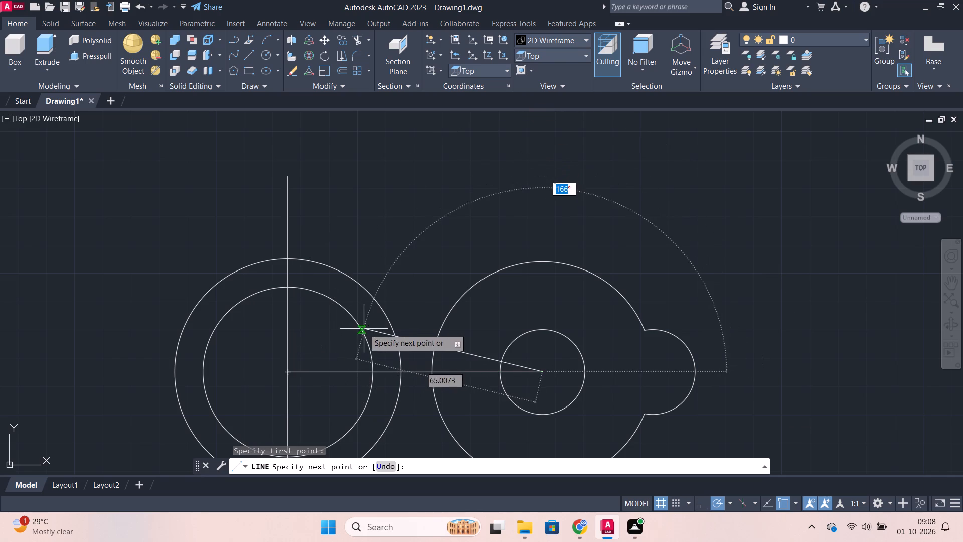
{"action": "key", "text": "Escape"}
Offset the horizontal line between the two circle centres by 5 to its upper side.
{"action": "left_click", "coordinate": [418, 373]}
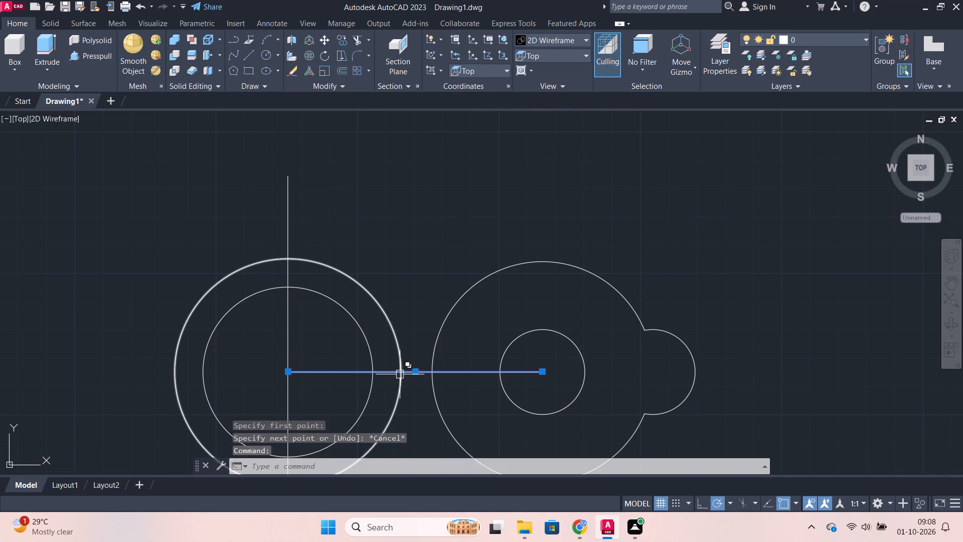
{"action": "key", "text": "o"}
{"action": "key", "text": "Return"}
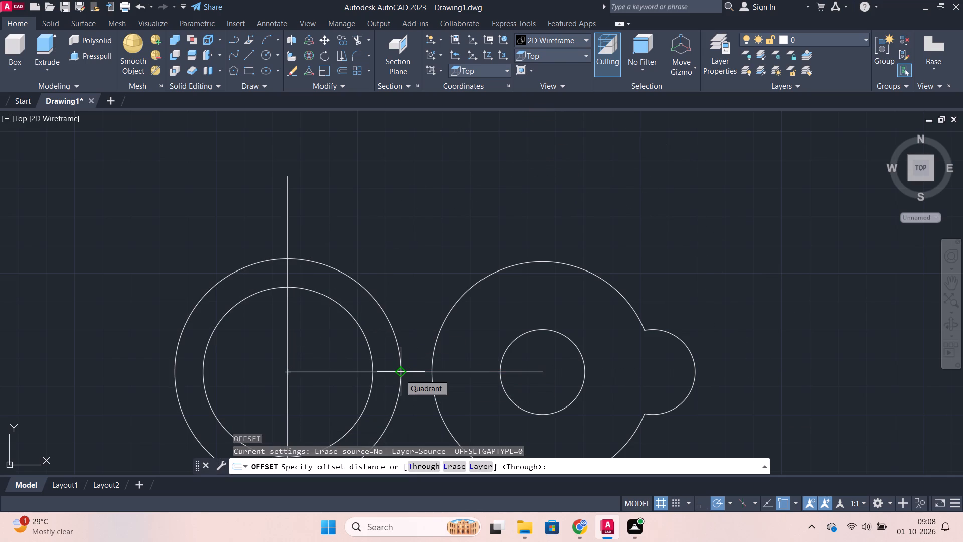
{"action": "key", "text": "Return"}
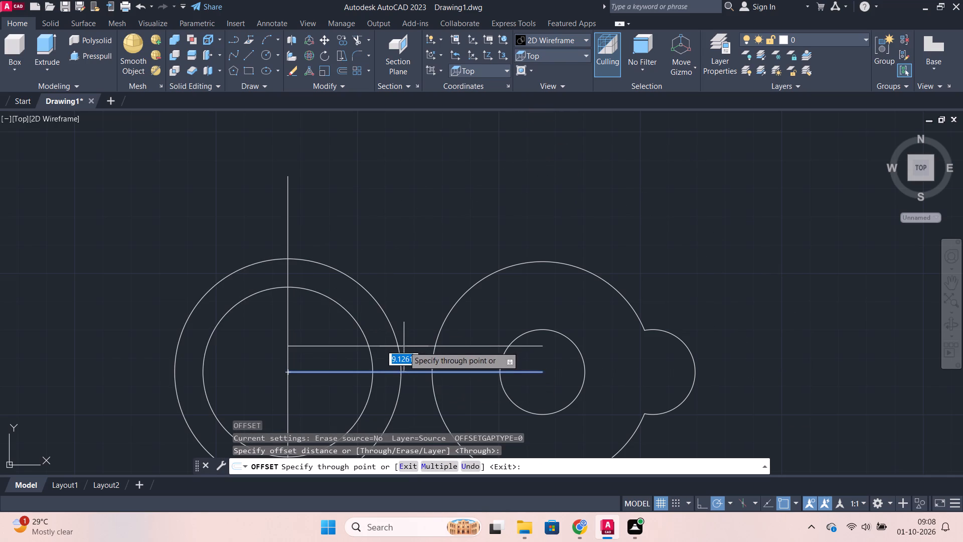
{"action": "key", "text": "5"}
{"action": "key", "text": "Return"}
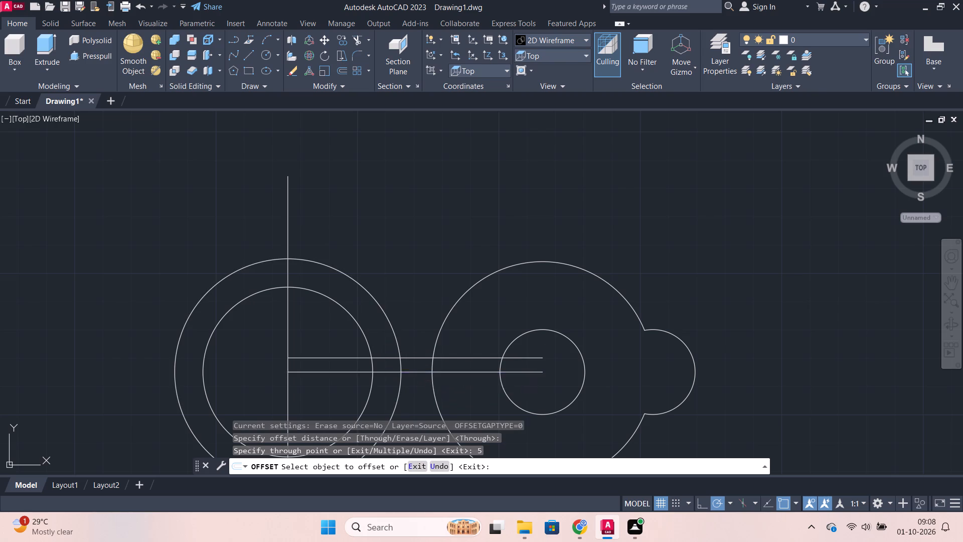
Offset the horizontal line between the two circle centres by 5 to its lower side.
{"action": "left_click", "coordinate": [418, 372]}
{"action": "key", "text": "5"}
{"action": "key", "text": "Return"}
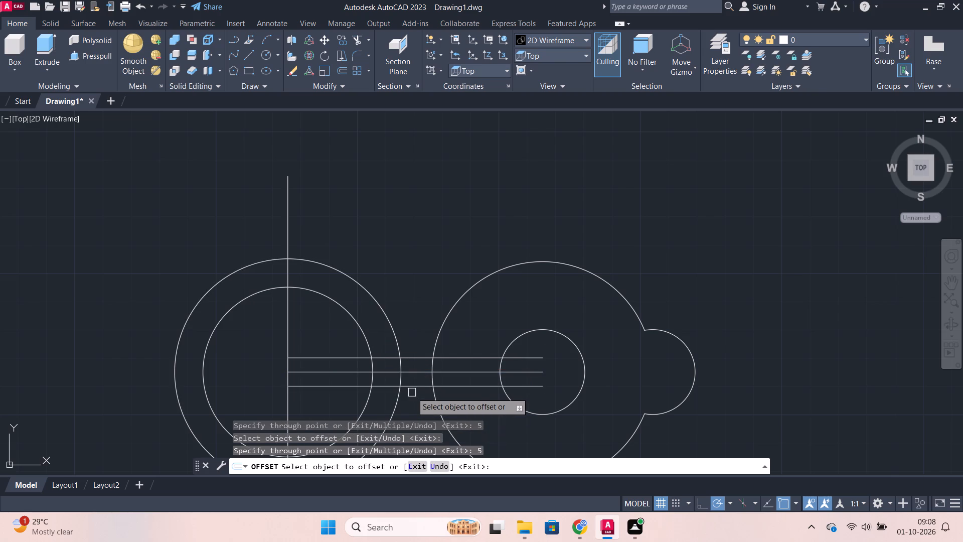
{"action": "key", "text": "Escape"}
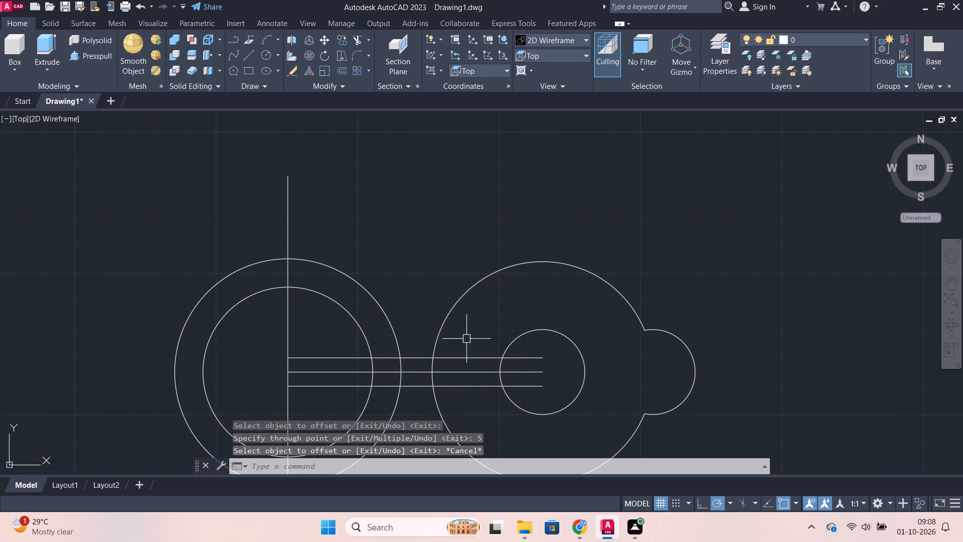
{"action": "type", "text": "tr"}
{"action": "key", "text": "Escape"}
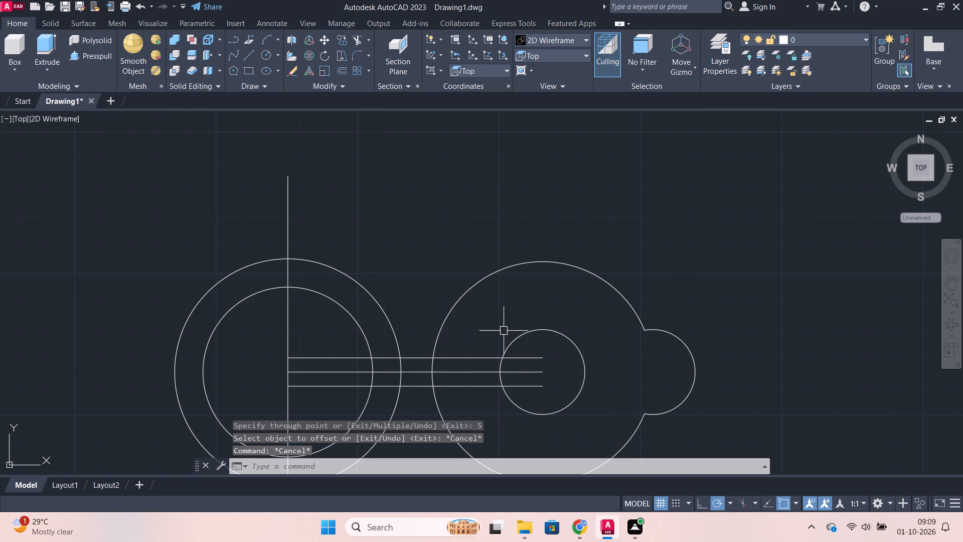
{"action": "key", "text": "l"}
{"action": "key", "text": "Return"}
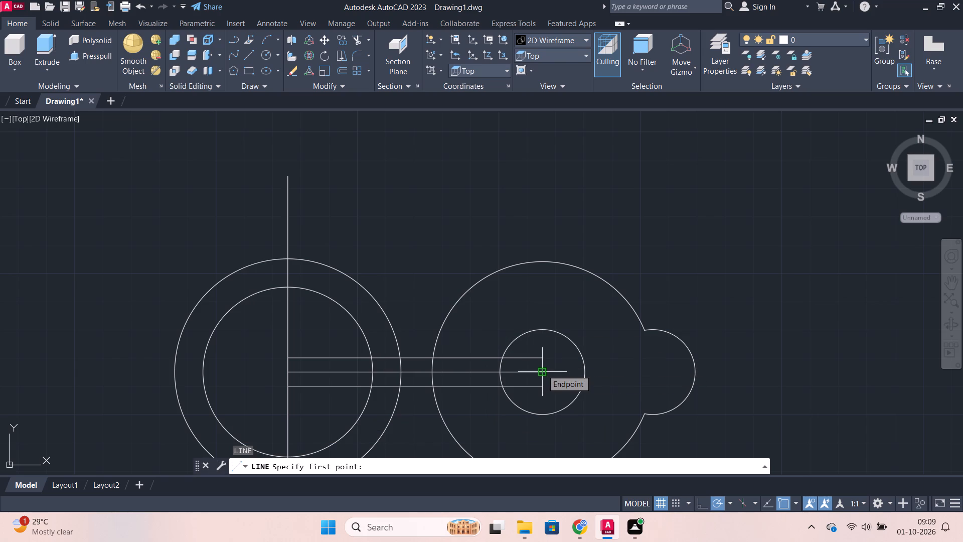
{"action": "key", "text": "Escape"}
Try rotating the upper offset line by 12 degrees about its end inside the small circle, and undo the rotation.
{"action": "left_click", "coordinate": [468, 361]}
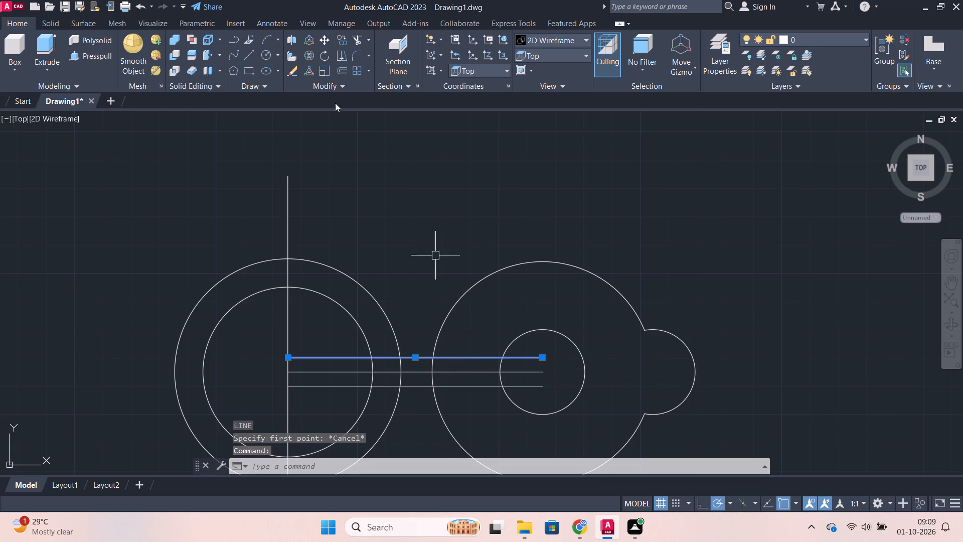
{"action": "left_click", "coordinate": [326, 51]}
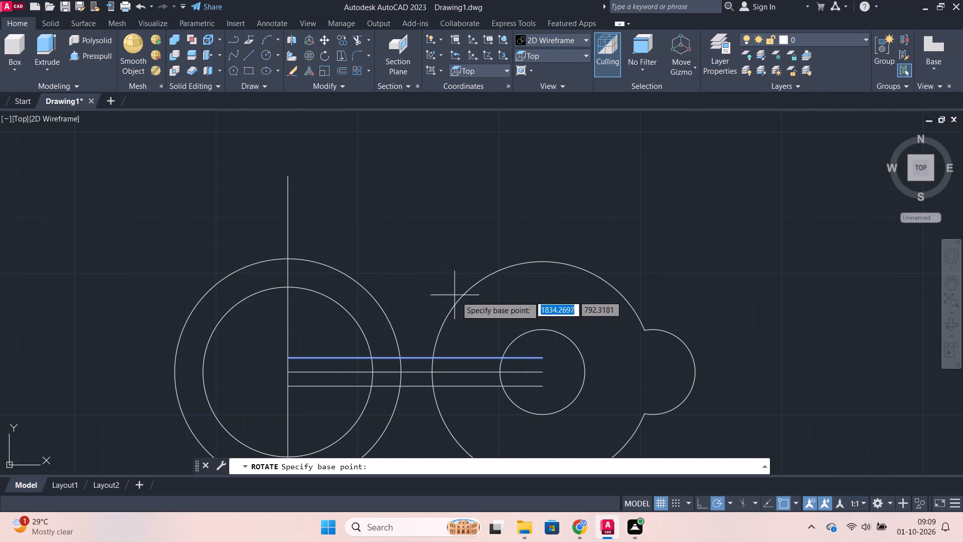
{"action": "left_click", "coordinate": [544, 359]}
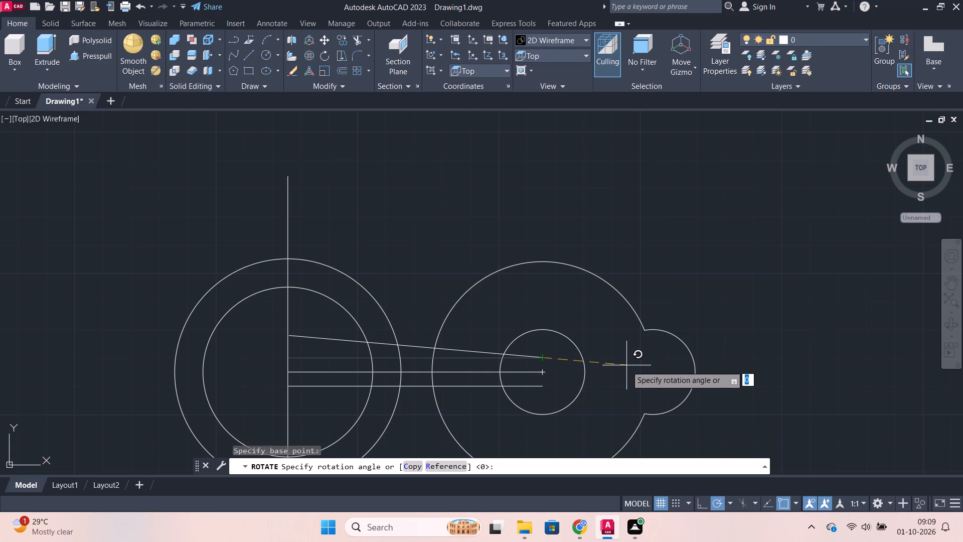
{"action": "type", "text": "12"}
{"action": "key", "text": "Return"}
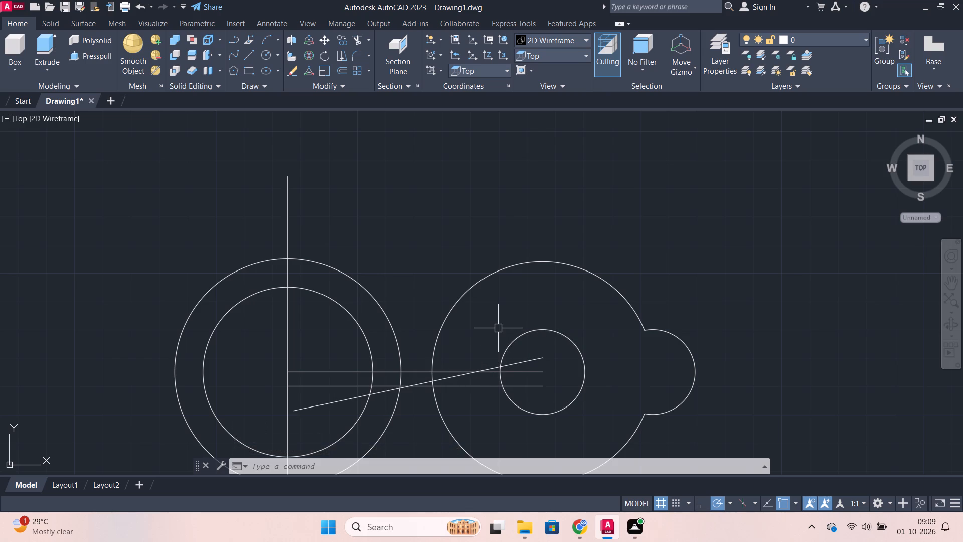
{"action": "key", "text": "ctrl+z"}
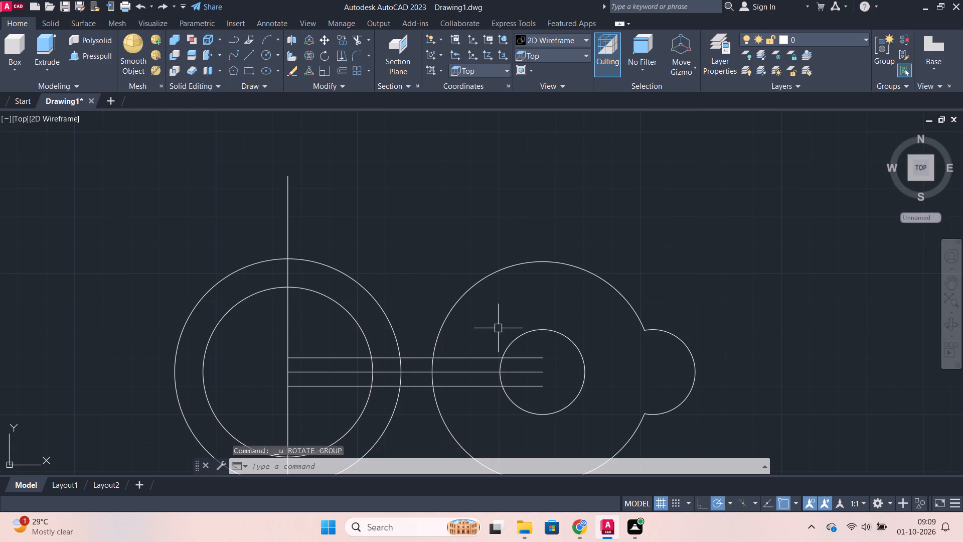
Draw a sloped line about 69 long from the top of the lobed part's small inner circle to the radius 40 circle.
{"action": "left_click", "coordinate": [248, 57]}
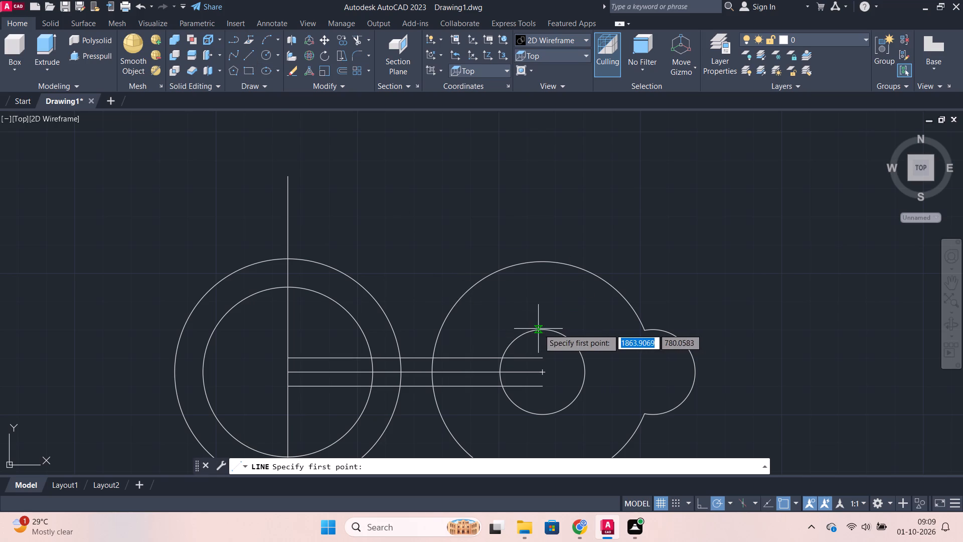
{"action": "left_click_drag", "start_coordinate": [544, 329], "coordinate": [502, 330]}
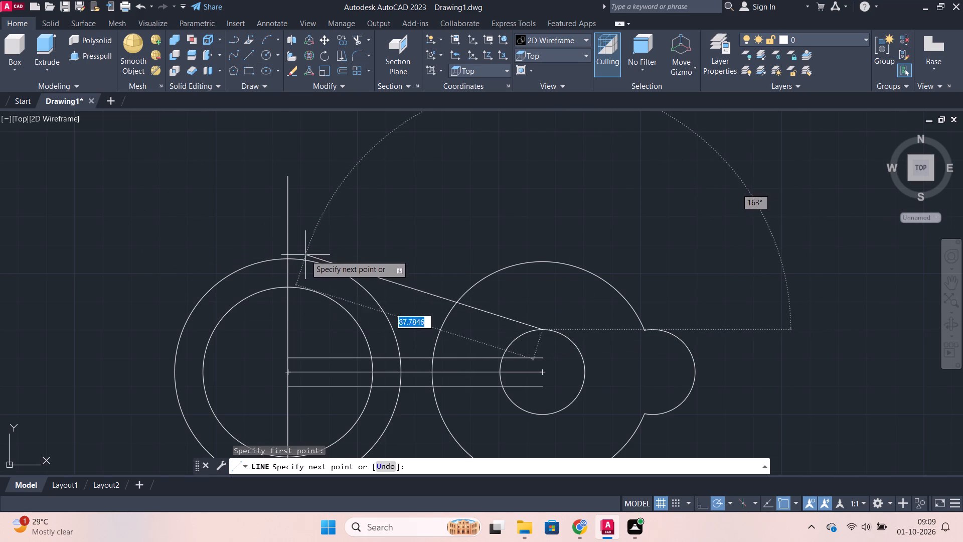
{"action": "left_click", "coordinate": [353, 279]}
{"action": "key", "text": "Escape"}
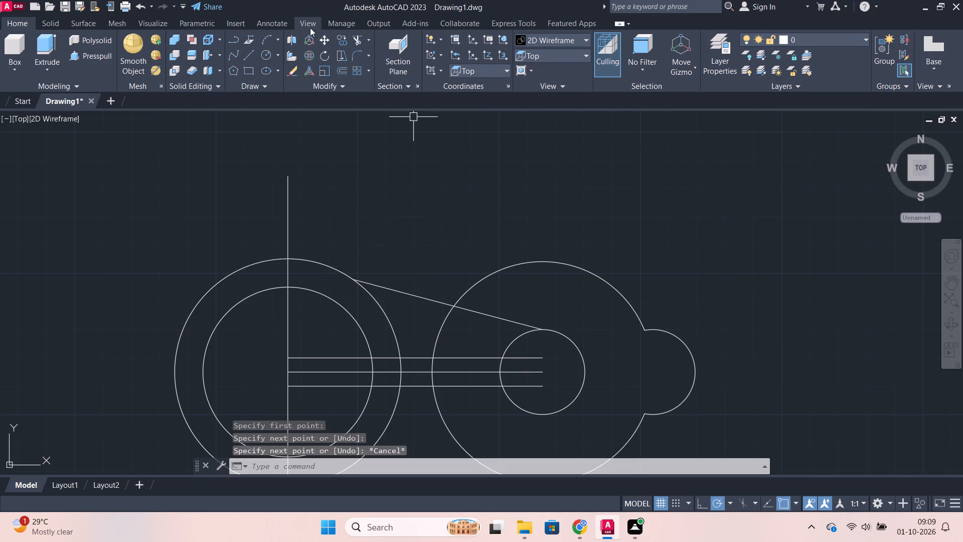
Check the angle between the sloped line and the upper offset line with the Angular dimension, without placing it.
{"action": "left_click", "coordinate": [254, 23]}
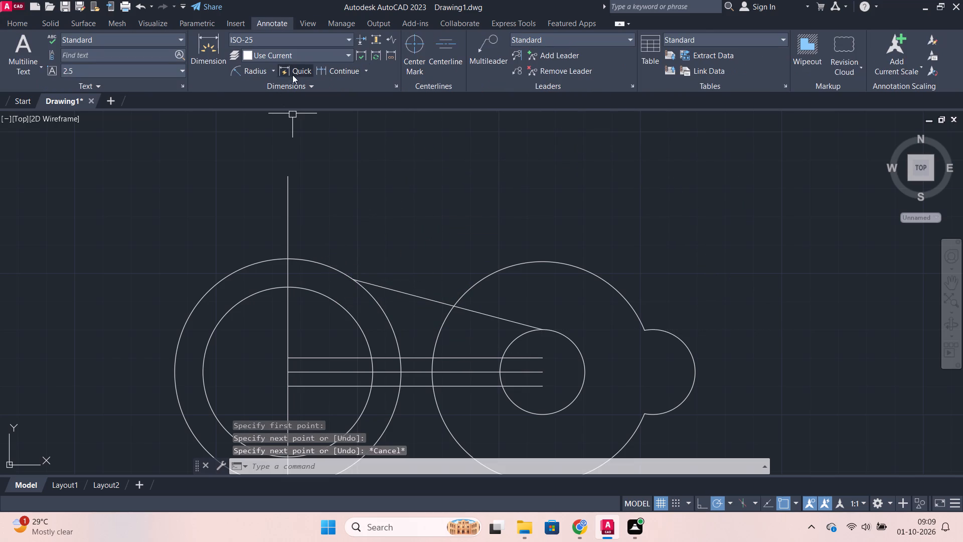
{"action": "left_click", "coordinate": [271, 70]}
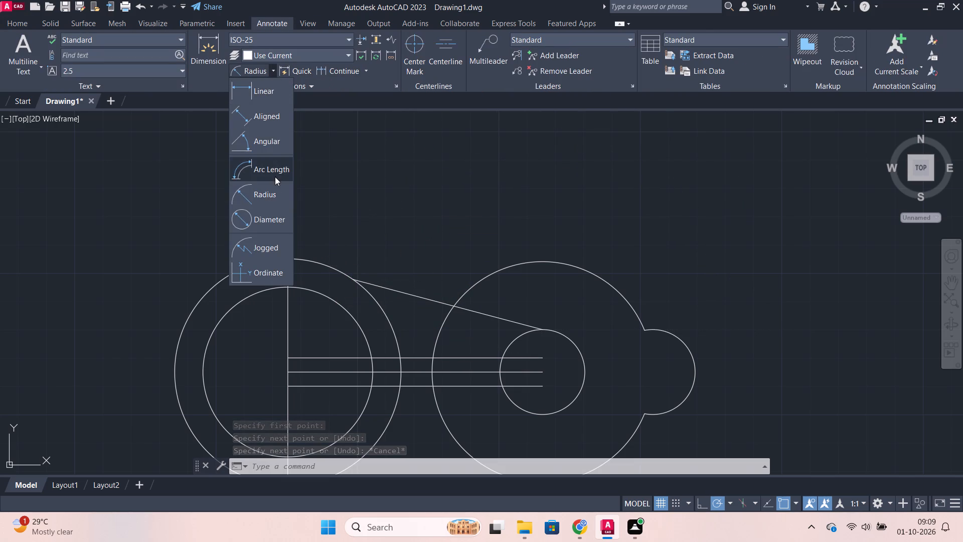
{"action": "left_click_drag", "start_coordinate": [277, 142], "coordinate": [282, 142]}
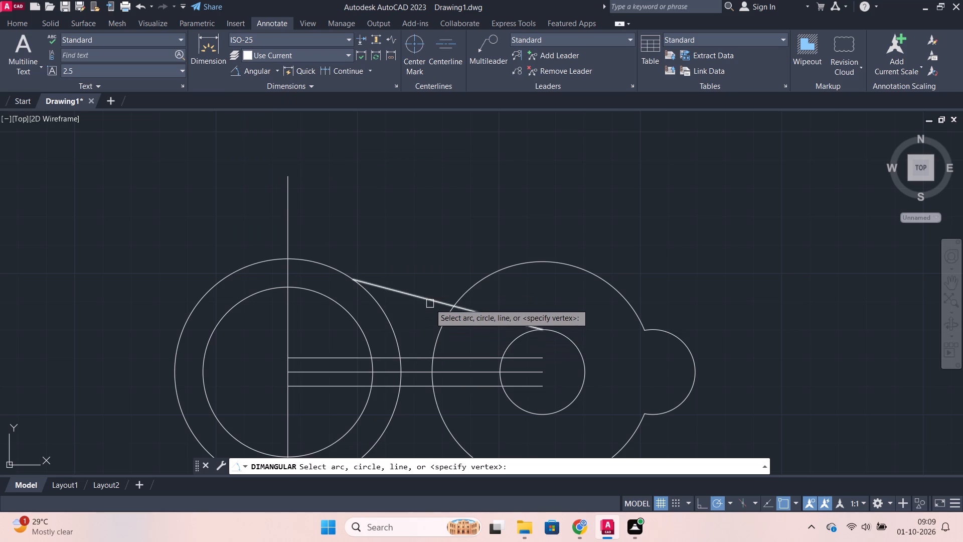
{"action": "left_click", "coordinate": [430, 304]}
{"action": "left_click", "coordinate": [421, 357]}
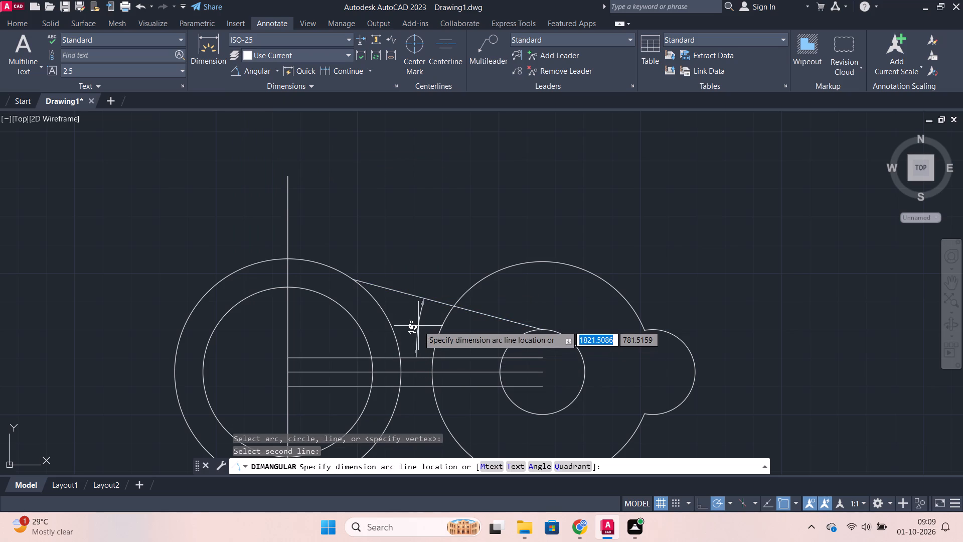
{"action": "key", "text": "Escape"}
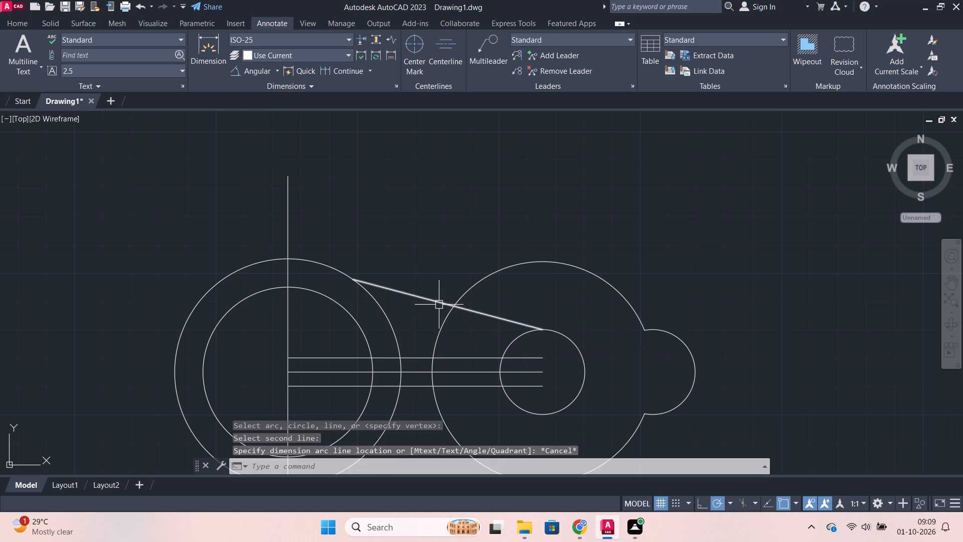
Rotate the sloped line by 3 degrees about its end at the top of the small circle.
{"action": "left_click", "coordinate": [439, 305]}
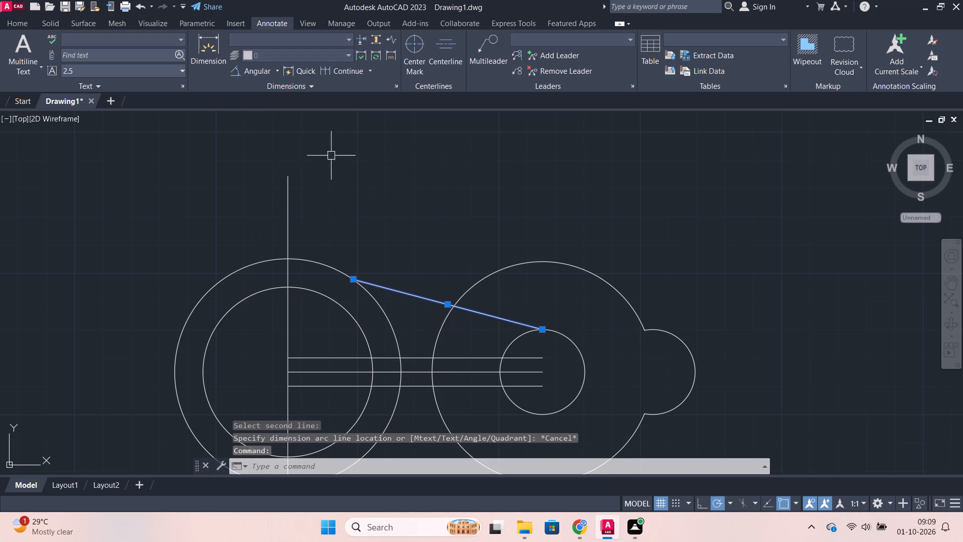
{"action": "left_click", "coordinate": [14, 24]}
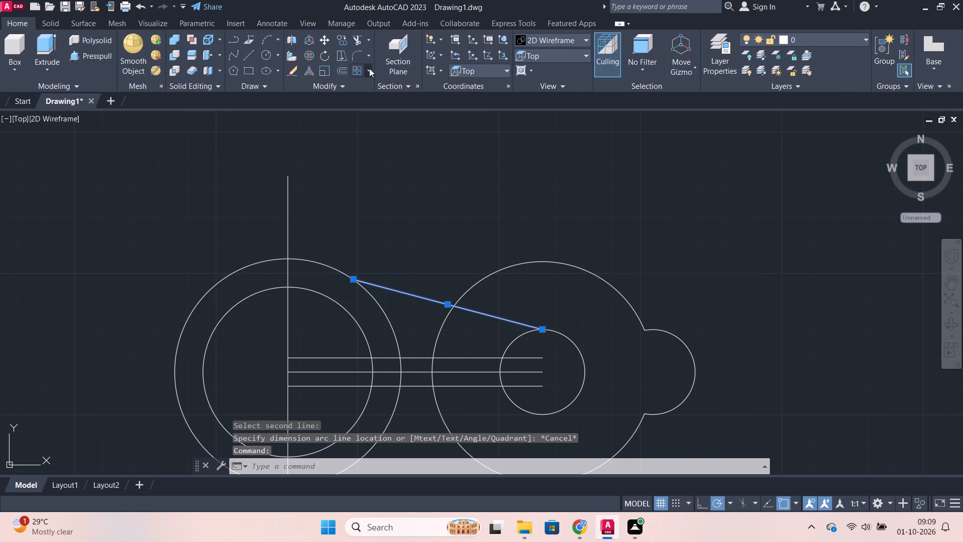
{"action": "left_click", "coordinate": [329, 53]}
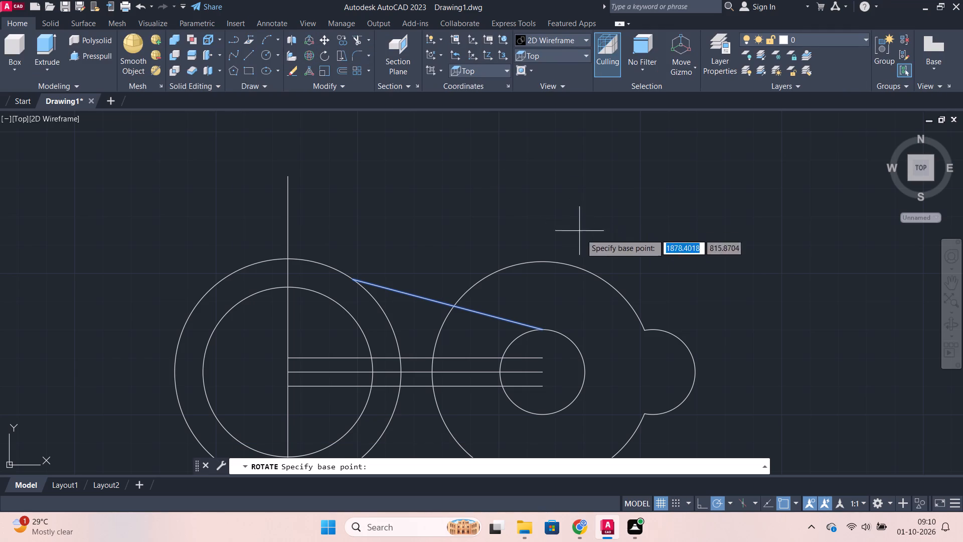
{"action": "left_click", "coordinate": [544, 328]}
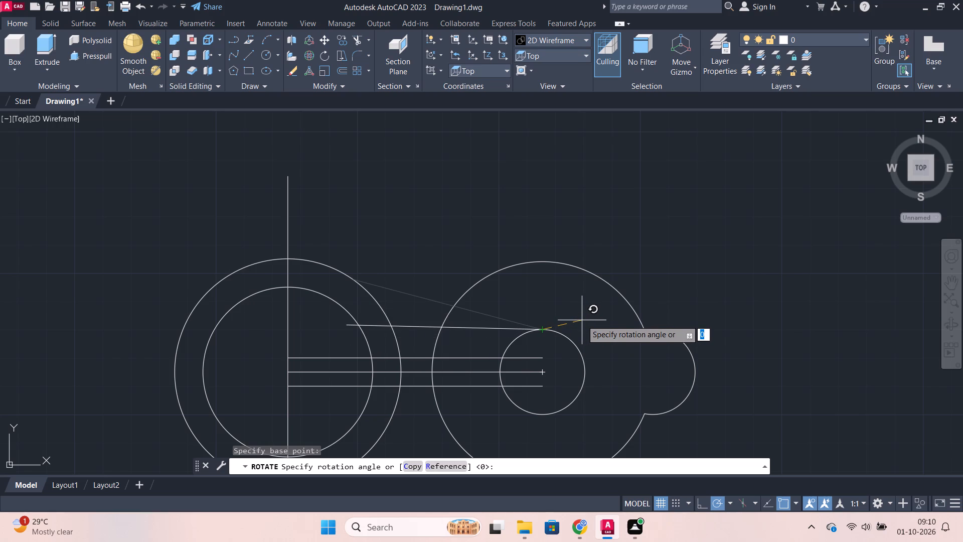
{"action": "key", "text": "Tab"}
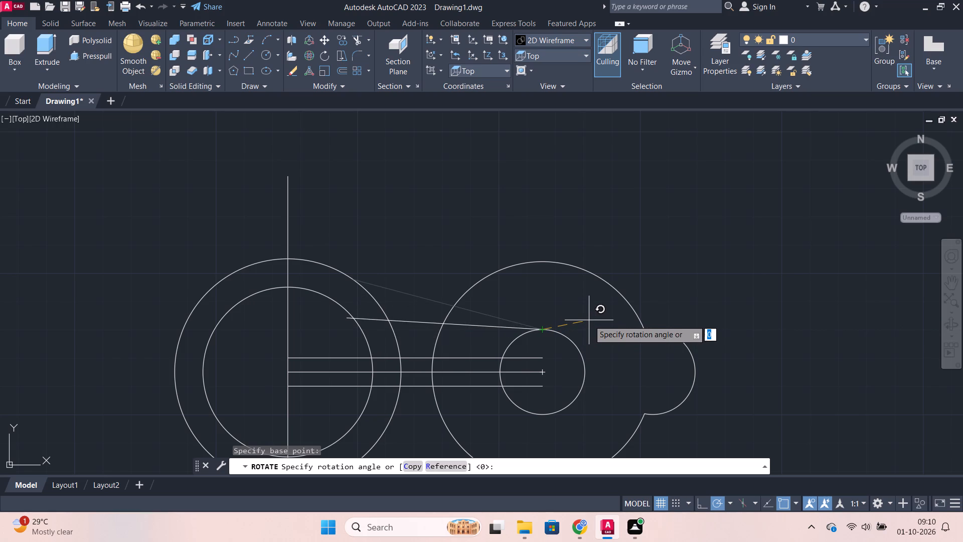
{"action": "key", "text": "3"}
{"action": "key", "text": "Return"}
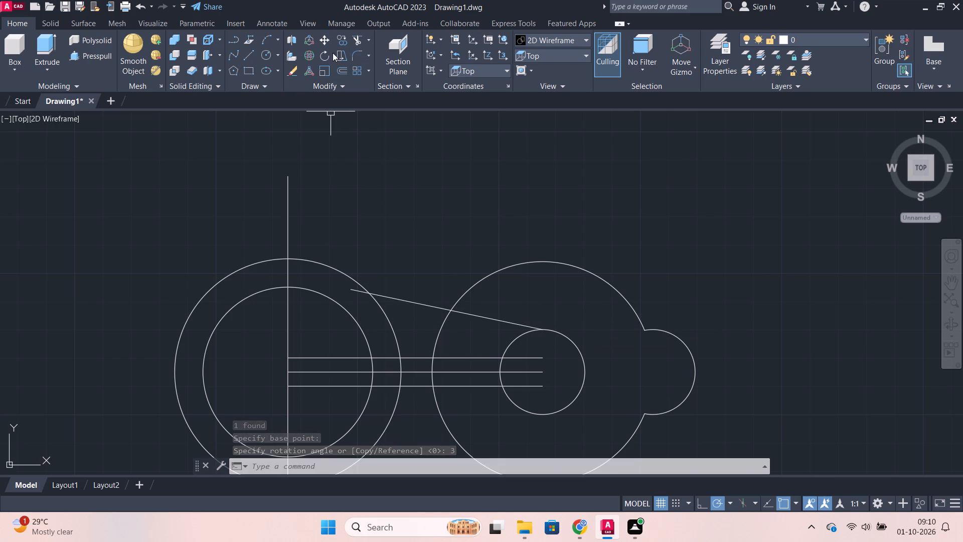
Check the angle between the rotated sloped line and the upper offset line with the Angular dimension, without placing it.
{"action": "left_click", "coordinate": [266, 25]}
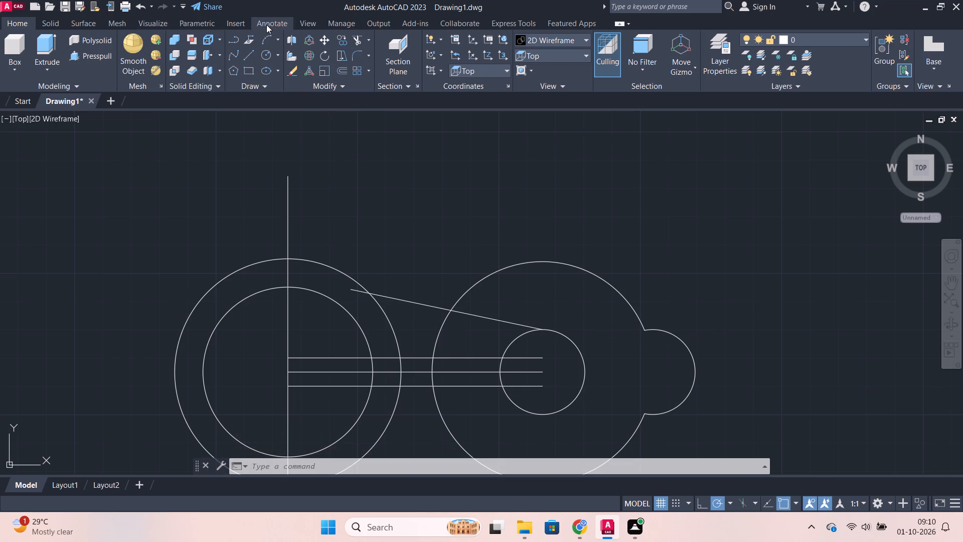
{"action": "left_click", "coordinate": [250, 70]}
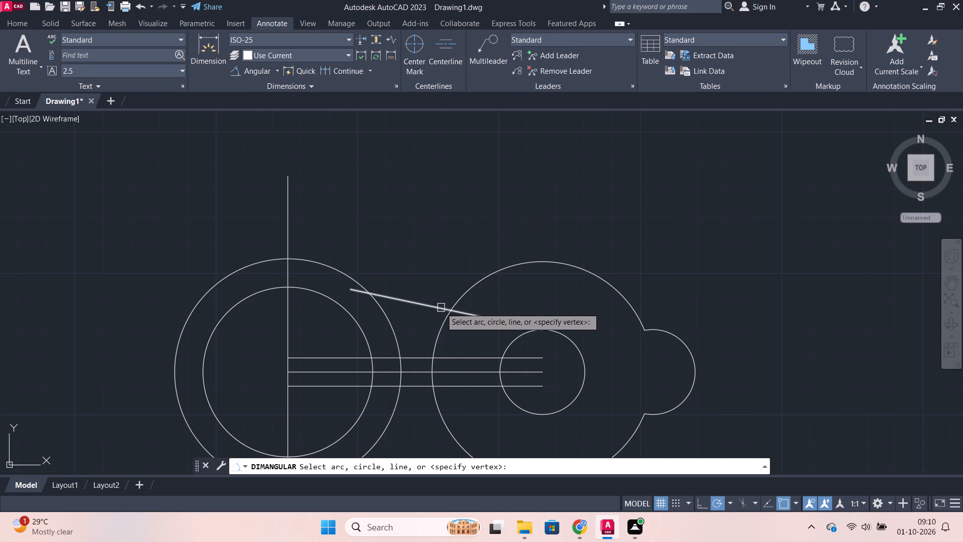
{"action": "left_click", "coordinate": [441, 308]}
{"action": "left_click", "coordinate": [427, 358]}
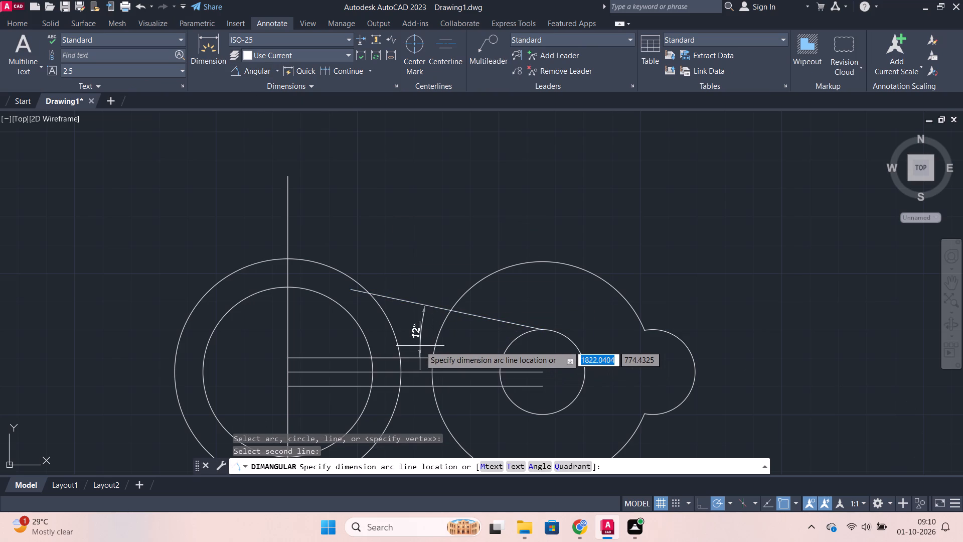
{"action": "scroll", "coordinate": [420, 346], "scroll_direction": "up", "scroll_amount": 1}
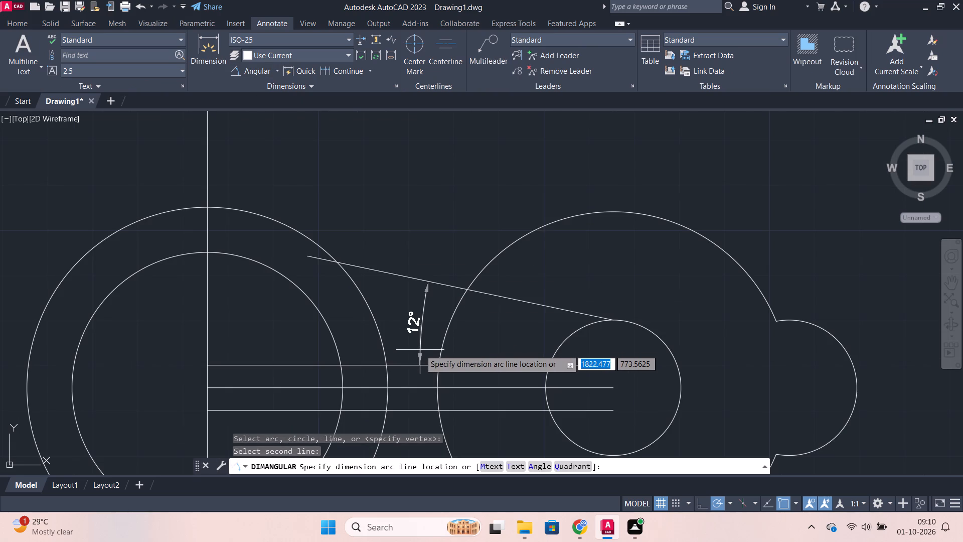
{"action": "scroll", "coordinate": [421, 350], "scroll_direction": "down", "scroll_amount": 1}
{"action": "key", "text": "Escape"}
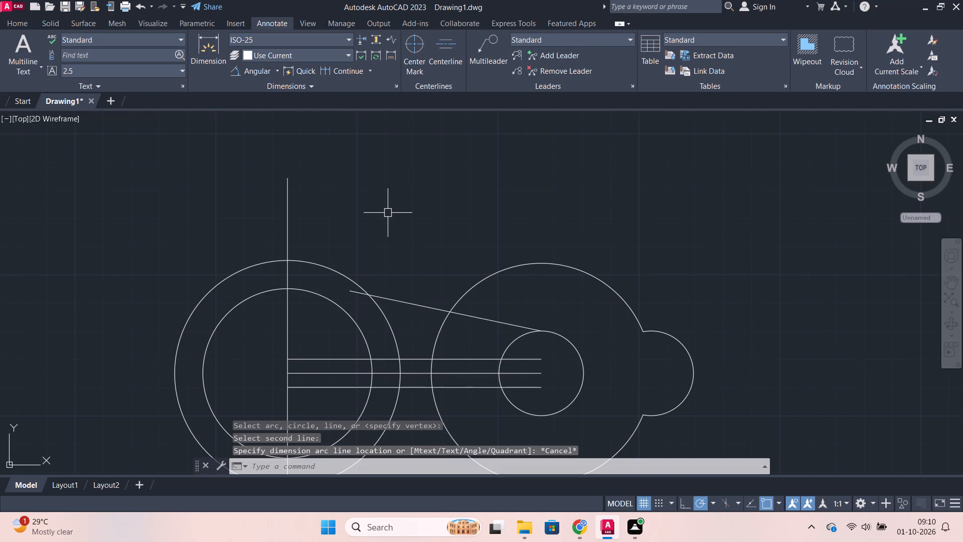
Trim the end of the sloped line that extends inside the radius 40 circle.
{"action": "type", "text": "tr"}
{"action": "key", "text": "Return"}
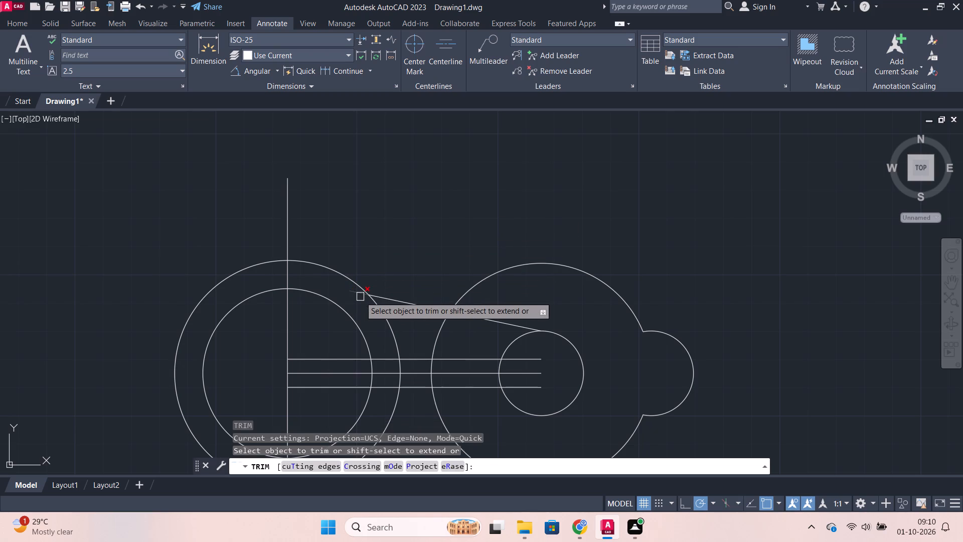
{"action": "left_click", "coordinate": [360, 296]}
{"action": "scroll", "coordinate": [460, 232], "scroll_direction": "down", "scroll_amount": 2}
{"action": "scroll", "coordinate": [490, 236], "scroll_direction": "up", "scroll_amount": 1}
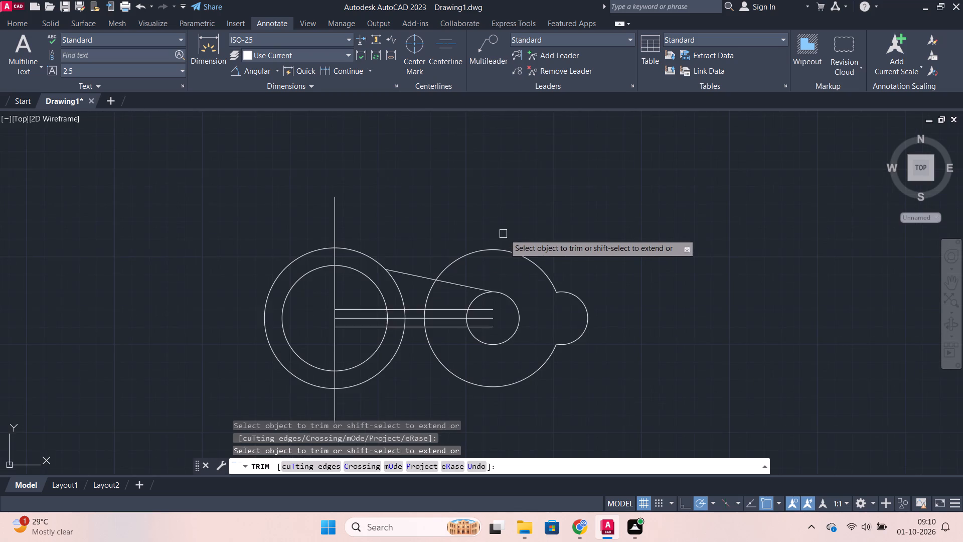
{"action": "scroll", "coordinate": [504, 234], "scroll_direction": "up", "scroll_amount": 2}
{"action": "key", "text": "Escape"}
{"action": "scroll", "coordinate": [511, 232], "scroll_direction": "down", "scroll_amount": 1}
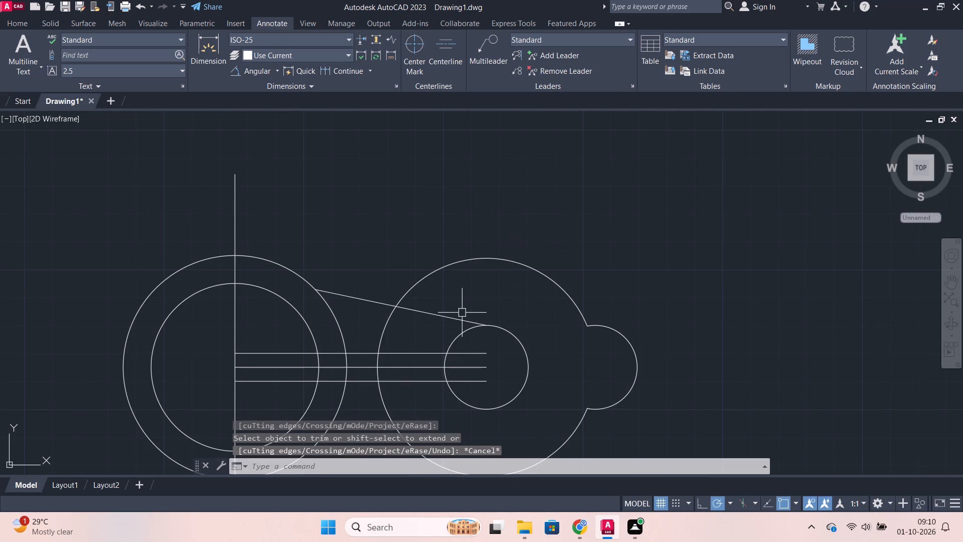
Mirror the sloped line about the horizontal centre line between the circles, keeping the original line.
{"action": "left_click", "coordinate": [467, 321]}
{"action": "type", "text": "mi"}
{"action": "key", "text": "Return"}
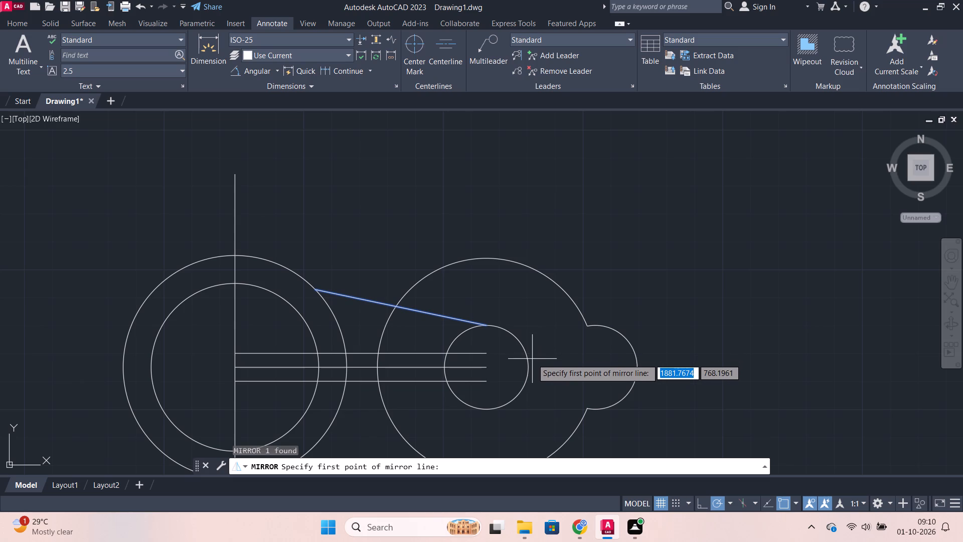
{"action": "left_click", "coordinate": [484, 366]}
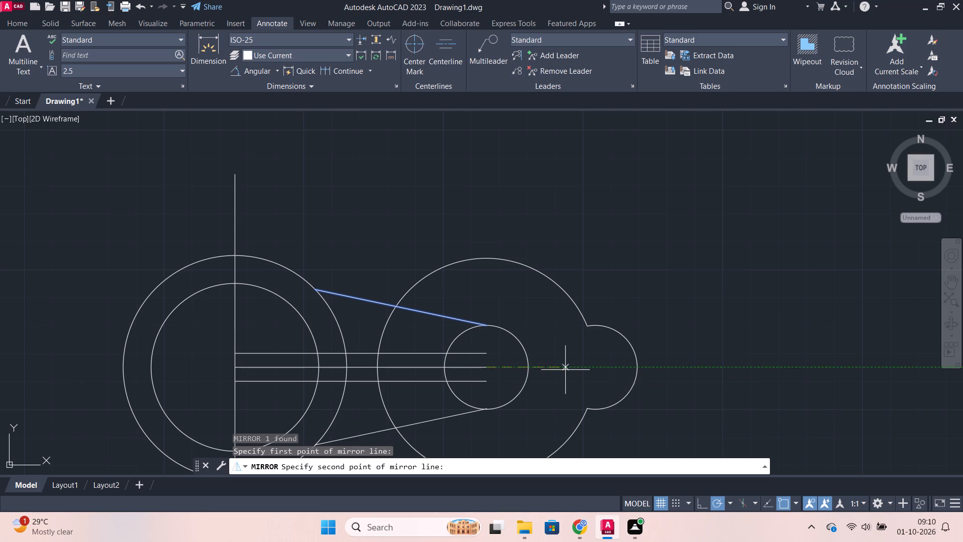
{"action": "left_click", "coordinate": [565, 369]}
{"action": "left_click_drag", "start_coordinate": [590, 414], "coordinate": [565, 369]}
{"action": "scroll", "coordinate": [477, 367], "scroll_direction": "down", "scroll_amount": 2}
{"action": "scroll", "coordinate": [405, 380], "scroll_direction": "up", "scroll_amount": 2}
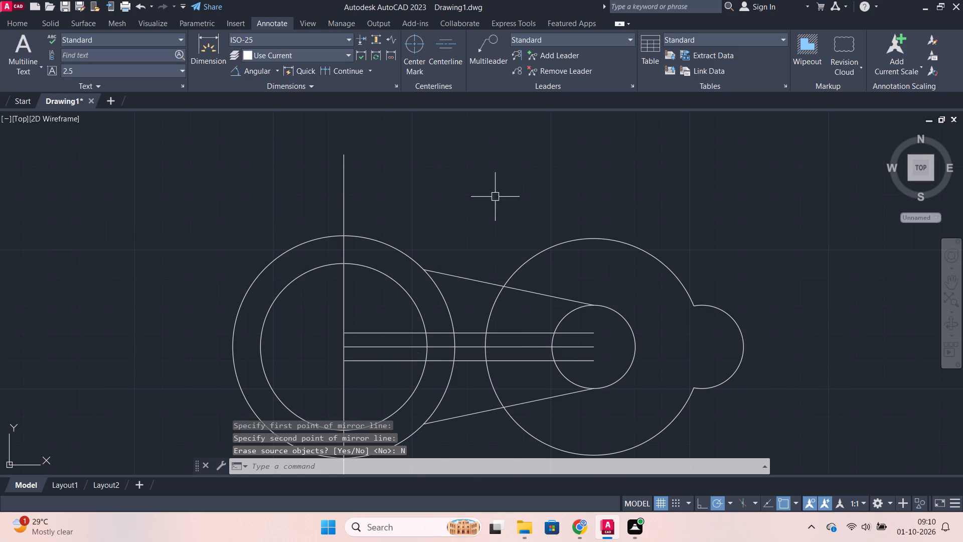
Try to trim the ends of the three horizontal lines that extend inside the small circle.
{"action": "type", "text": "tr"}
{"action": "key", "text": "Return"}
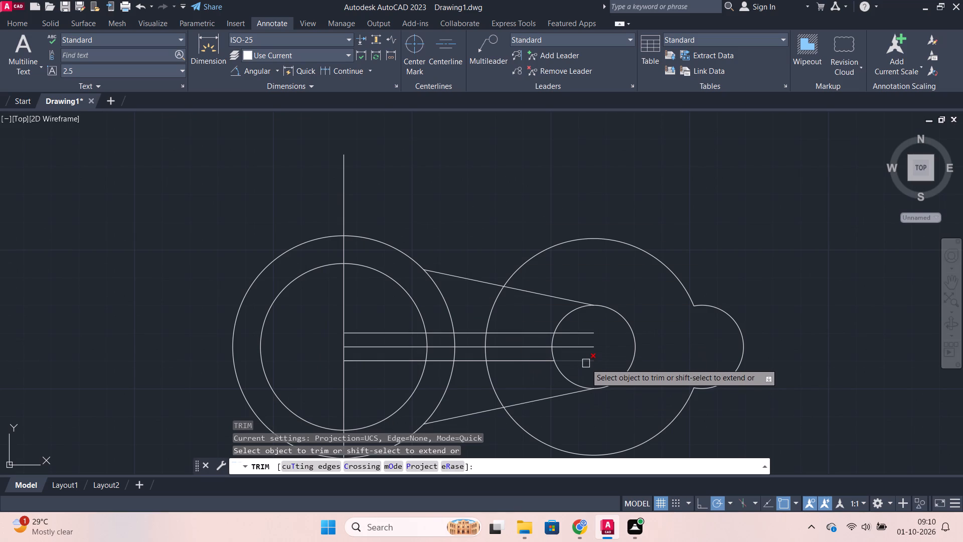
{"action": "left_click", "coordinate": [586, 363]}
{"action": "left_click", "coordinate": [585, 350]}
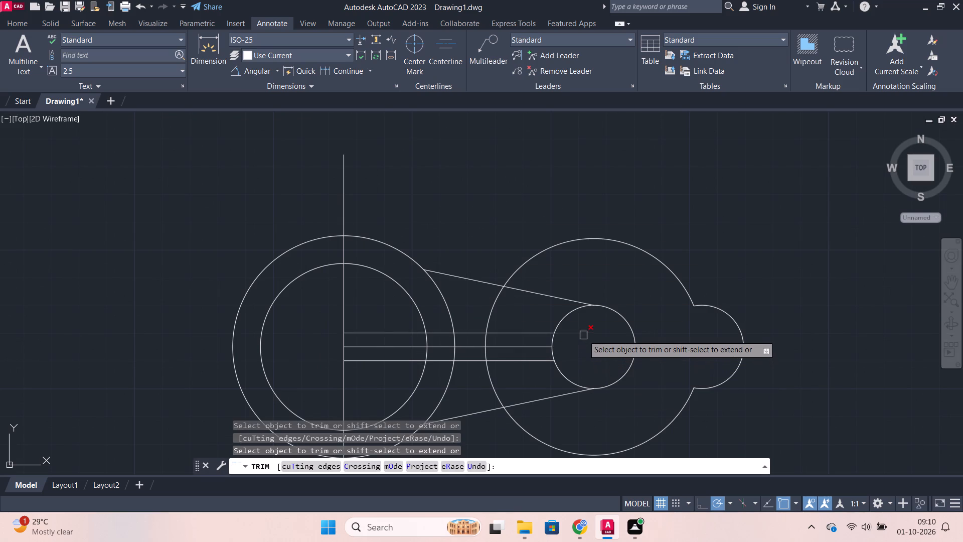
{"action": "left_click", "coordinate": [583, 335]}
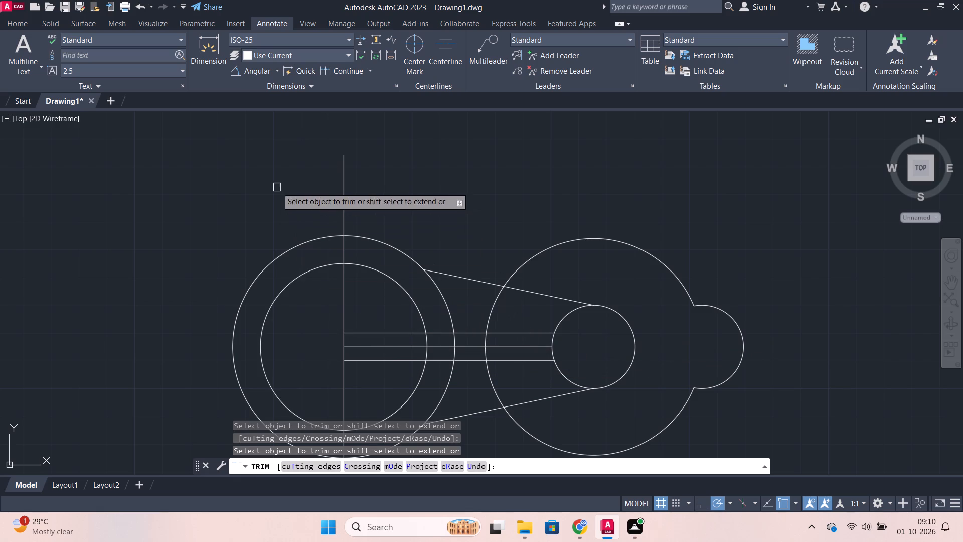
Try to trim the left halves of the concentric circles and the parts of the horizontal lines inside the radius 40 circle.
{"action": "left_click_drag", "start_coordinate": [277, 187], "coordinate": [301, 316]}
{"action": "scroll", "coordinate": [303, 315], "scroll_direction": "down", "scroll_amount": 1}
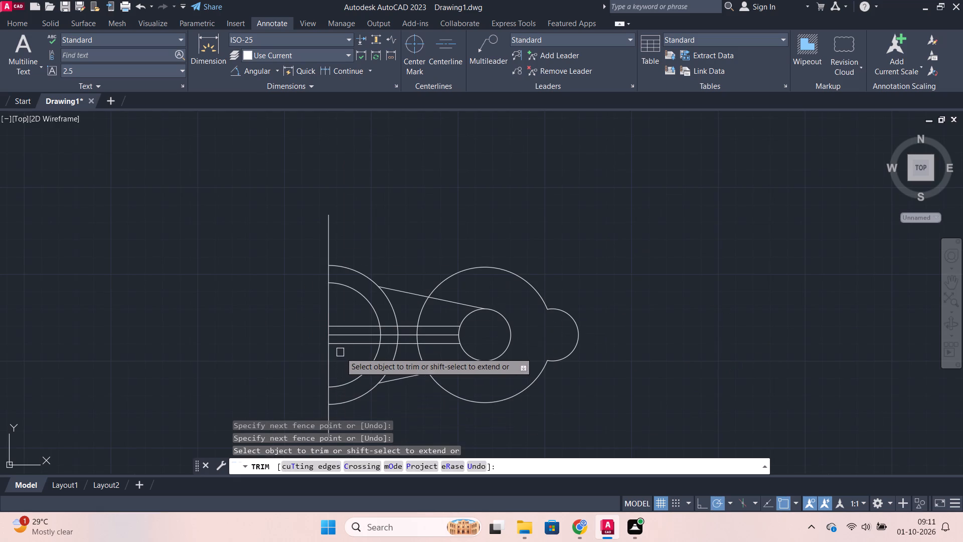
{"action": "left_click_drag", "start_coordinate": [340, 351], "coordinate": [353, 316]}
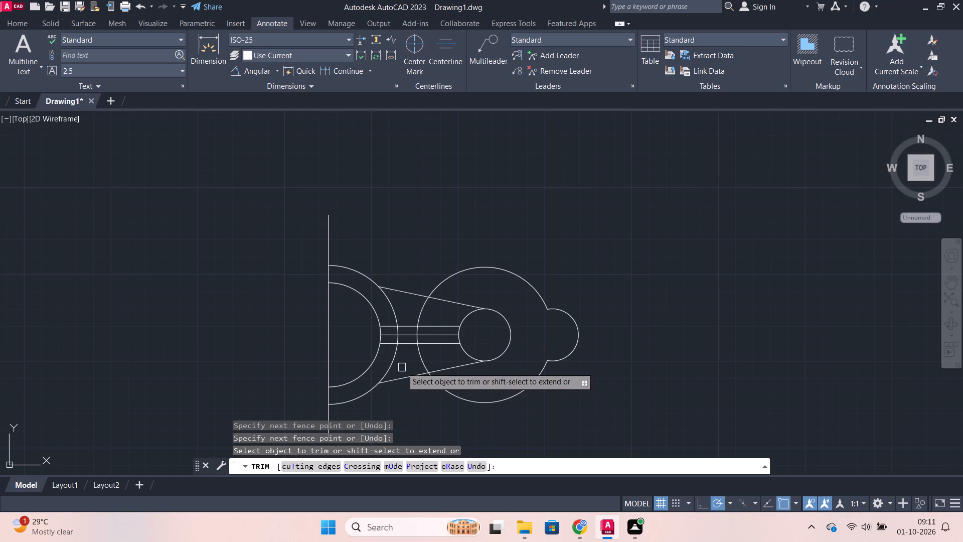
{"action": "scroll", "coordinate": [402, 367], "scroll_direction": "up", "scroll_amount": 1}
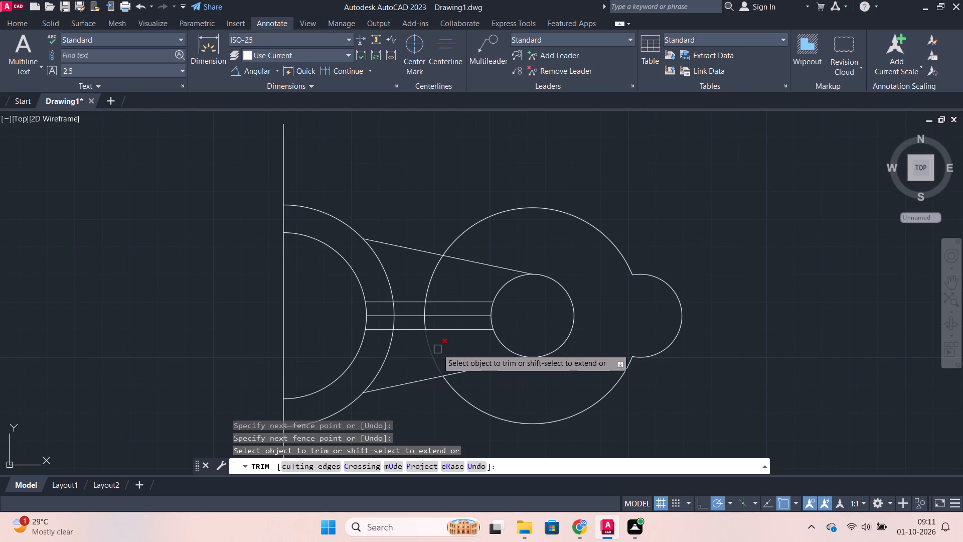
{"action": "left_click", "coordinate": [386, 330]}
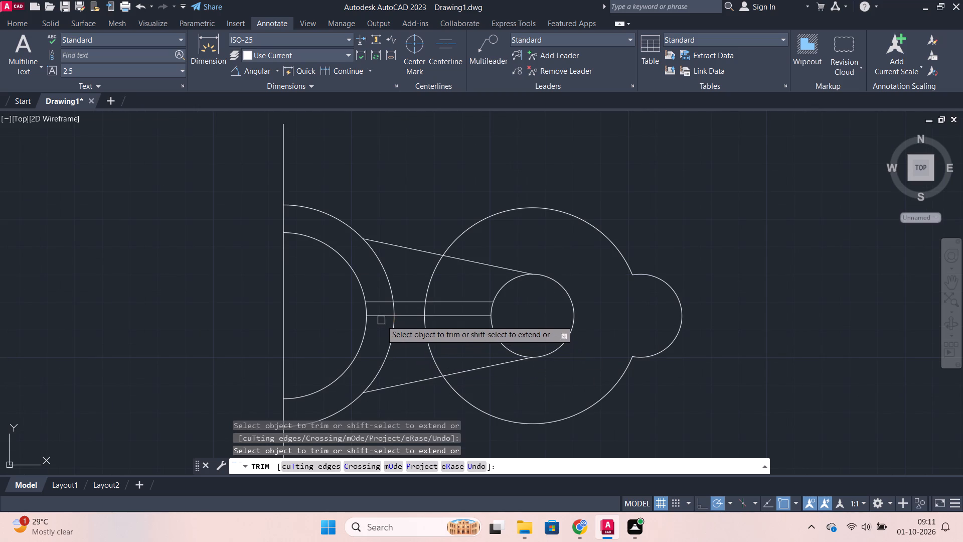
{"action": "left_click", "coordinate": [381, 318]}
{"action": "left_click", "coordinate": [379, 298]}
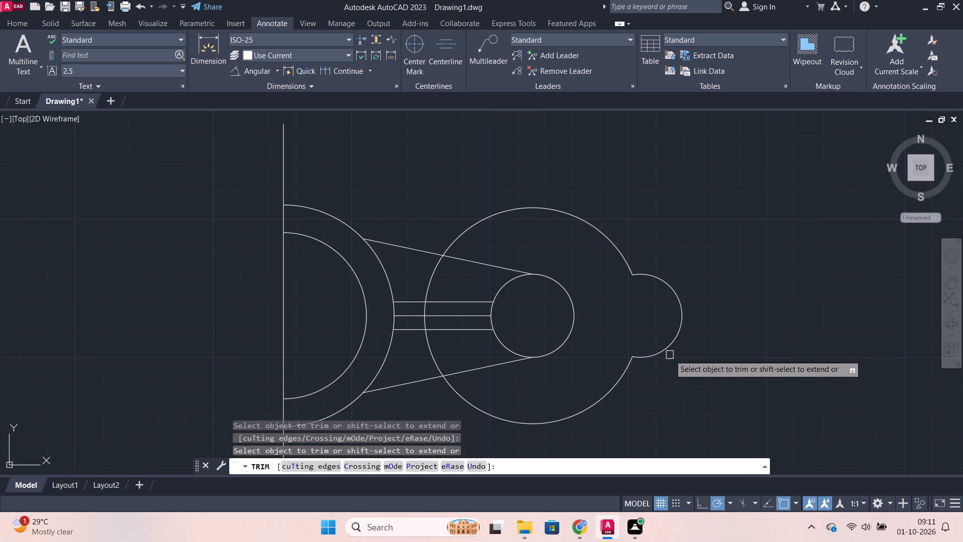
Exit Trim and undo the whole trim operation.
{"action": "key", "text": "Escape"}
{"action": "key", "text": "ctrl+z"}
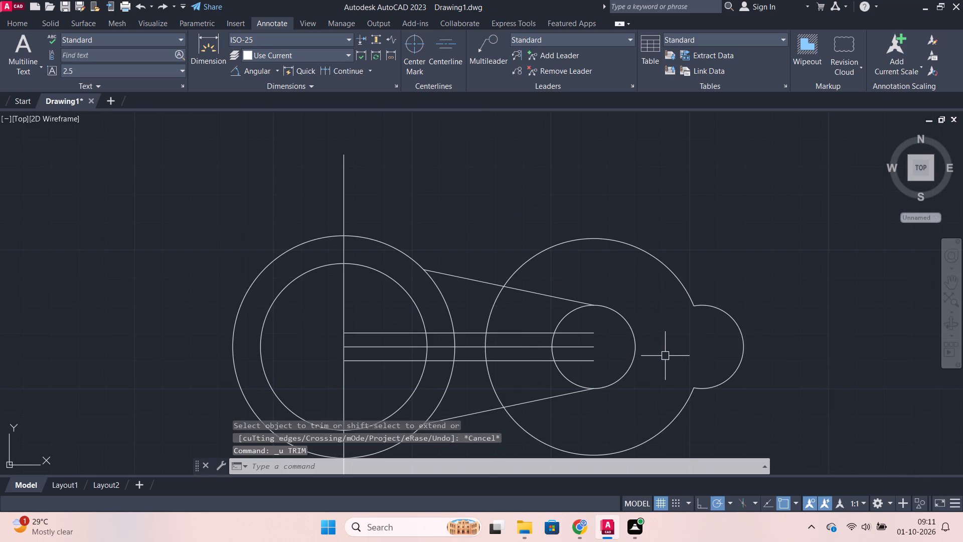
Trim away the halves of the radius 30 and 40 circles left of the vertical line.
{"action": "type", "text": "tr"}
{"action": "key", "text": "Return"}
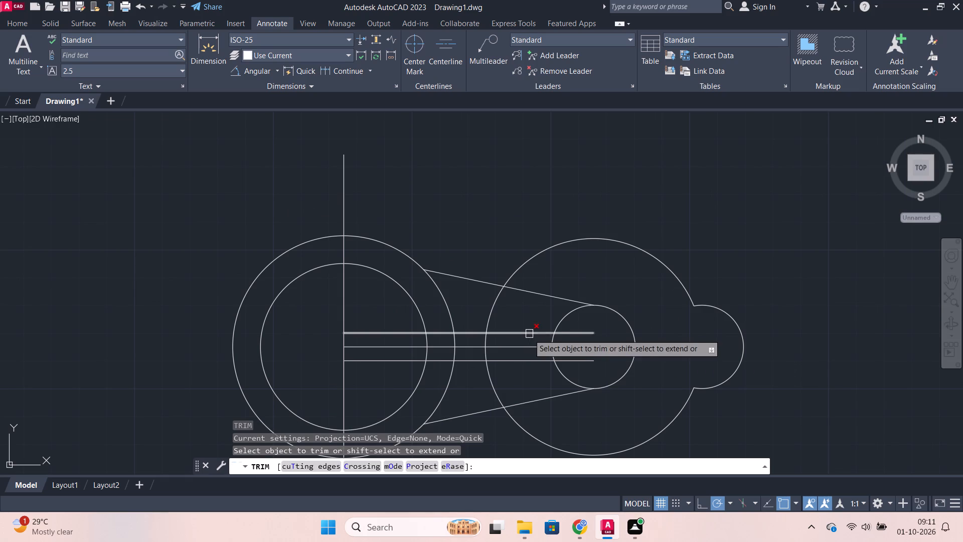
{"action": "left_click_drag", "start_coordinate": [241, 182], "coordinate": [317, 371]}
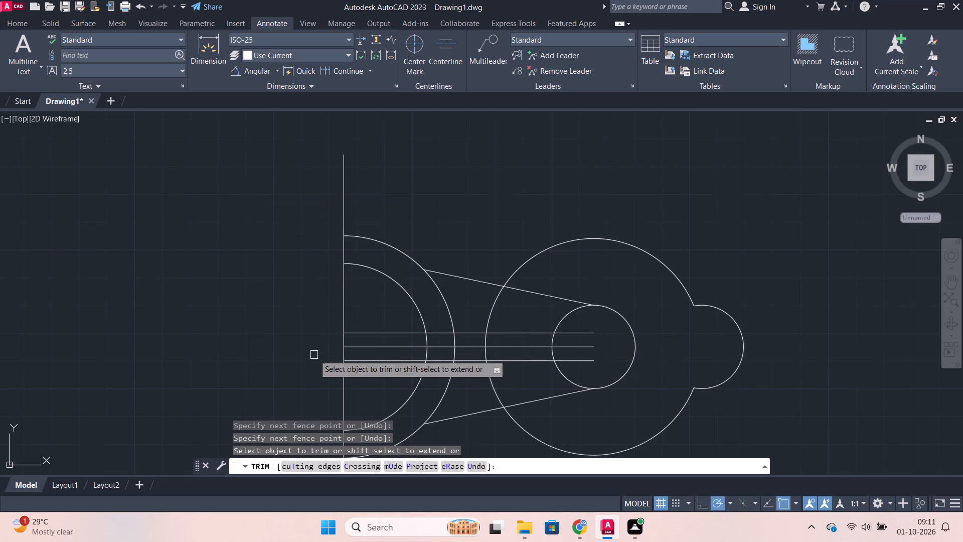
{"action": "key", "text": "Escape"}
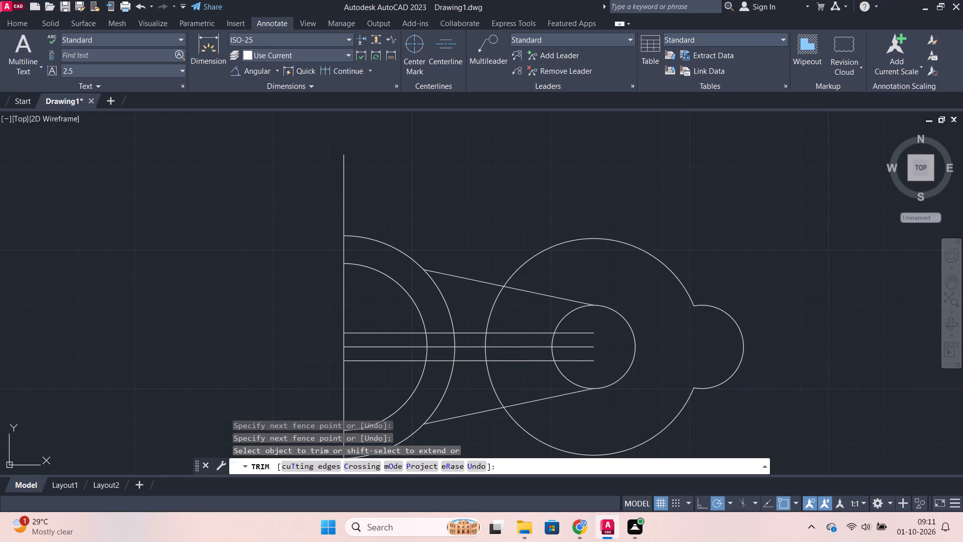
Trim the three horizontal lines so they run only between the radius 30 arc and the small circle.
{"action": "key", "text": "space"}
{"action": "left_click_drag", "start_coordinate": [391, 374], "coordinate": [389, 358]}
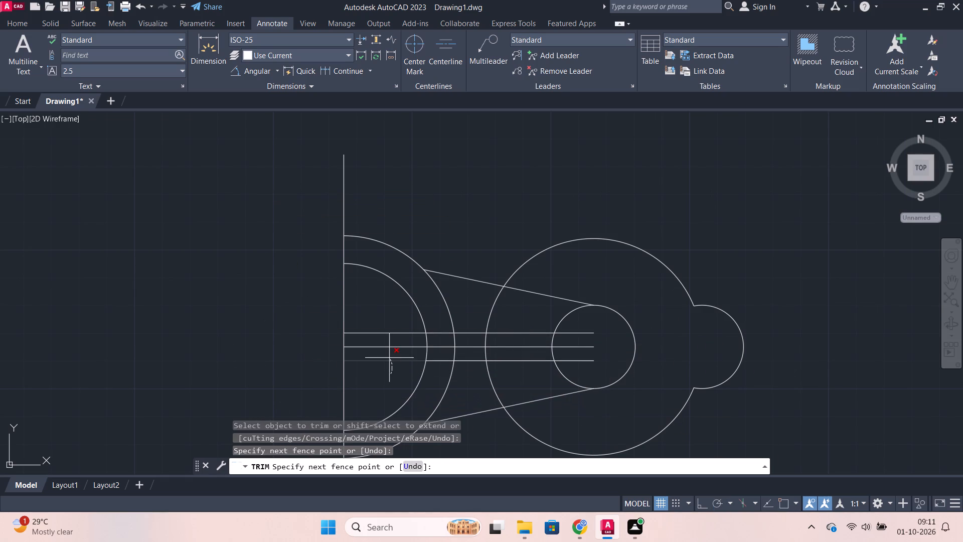
{"action": "left_click_drag", "start_coordinate": [389, 358], "coordinate": [378, 320]}
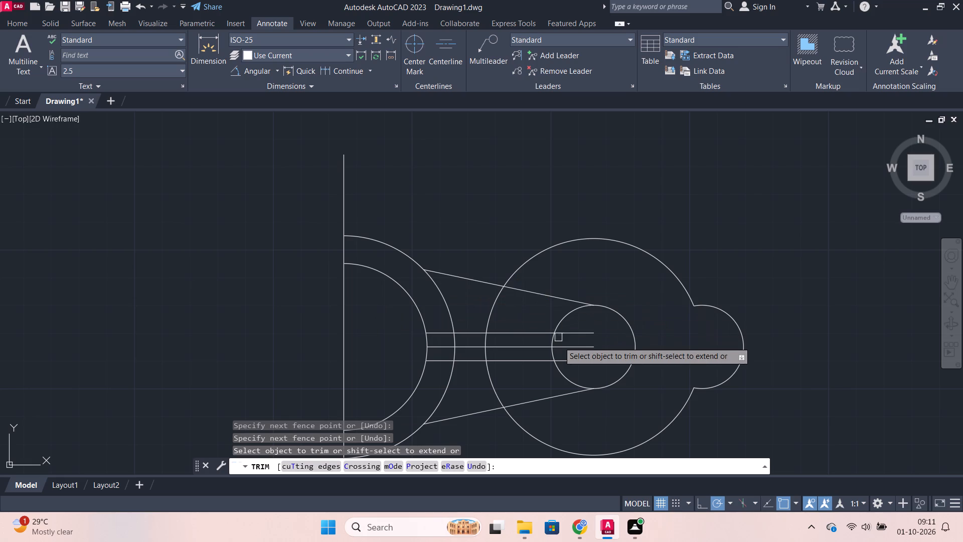
{"action": "left_click", "coordinate": [576, 350]}
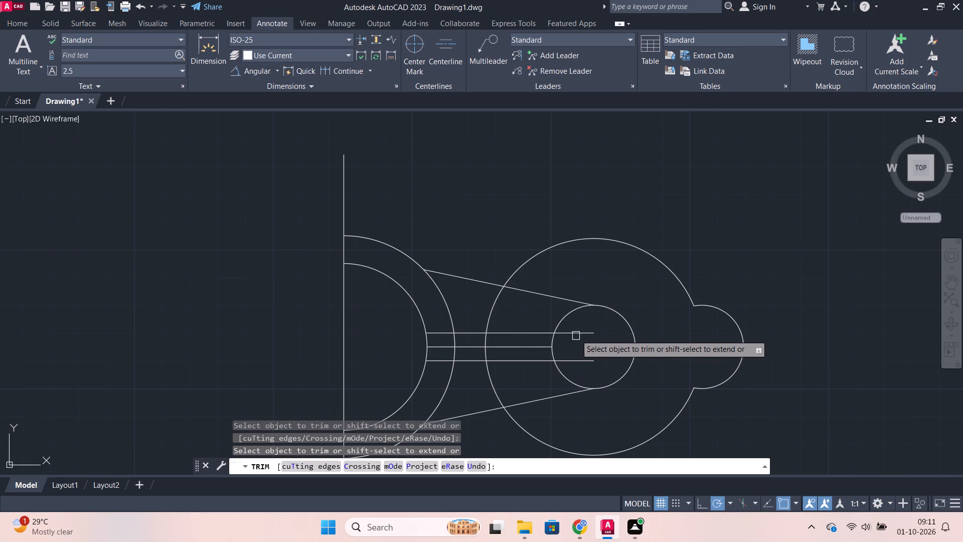
{"action": "left_click", "coordinate": [576, 334]}
{"action": "left_click", "coordinate": [579, 363]}
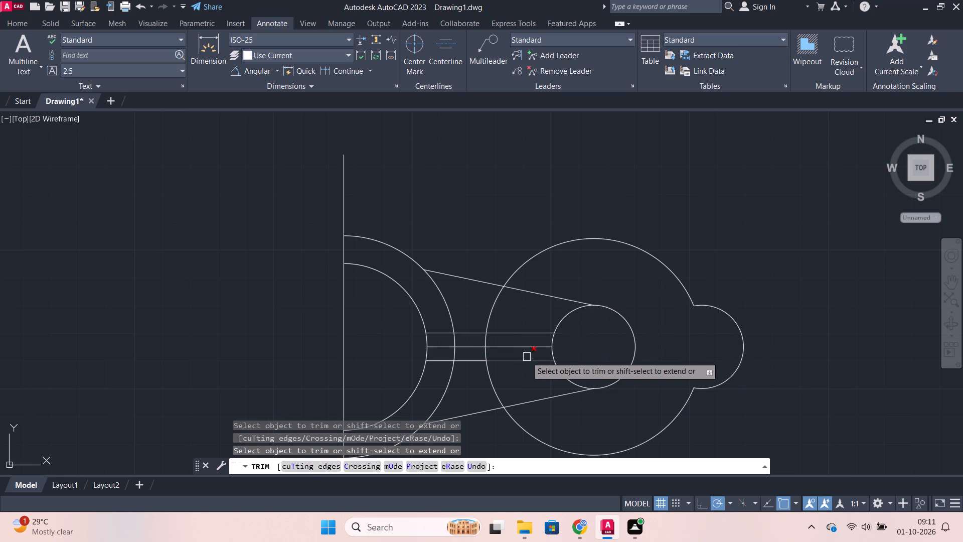
Trim away all remaining segments of the middle horizontal line between the radius 30 arc and the small circle.
{"action": "left_click", "coordinate": [521, 348]}
{"action": "left_click", "coordinate": [472, 349]}
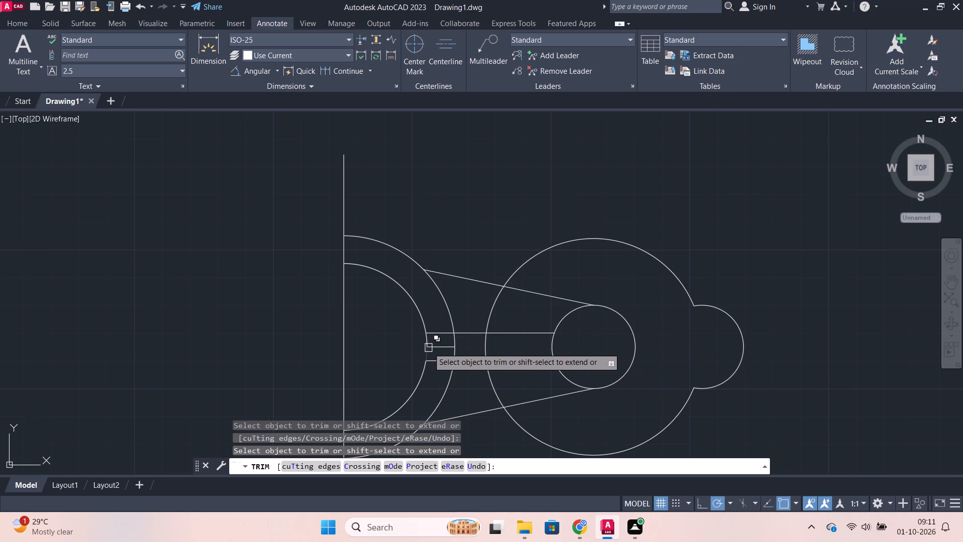
{"action": "left_click", "coordinate": [435, 348]}
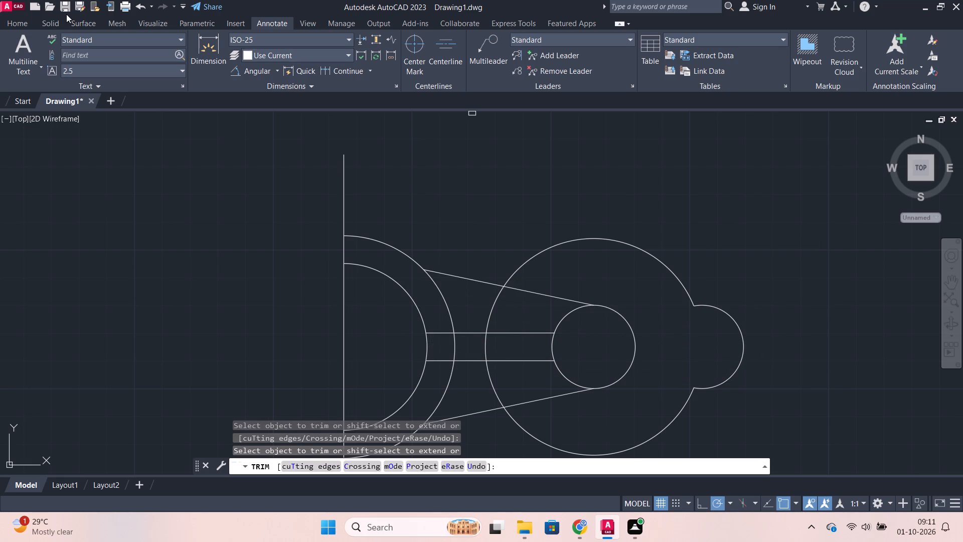
{"action": "left_click", "coordinate": [25, 25]}
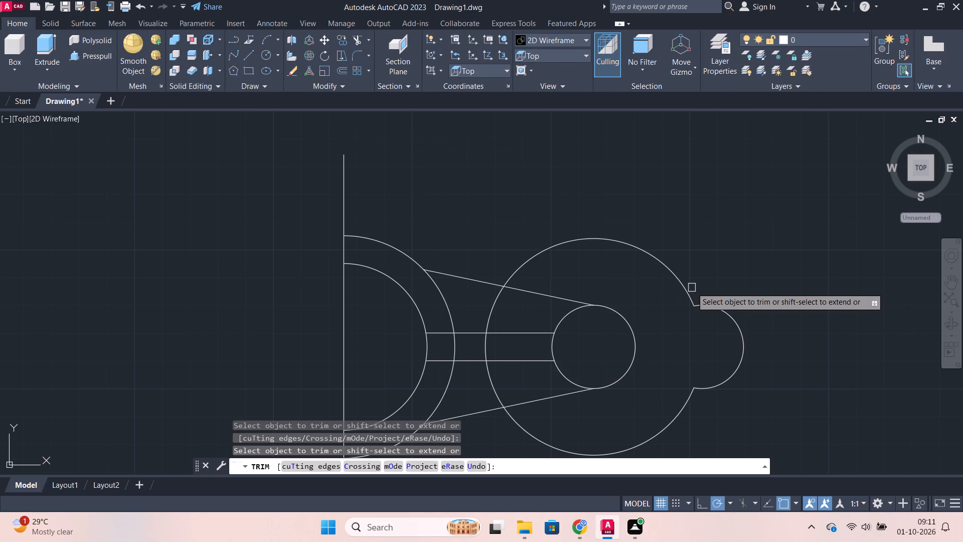
{"action": "scroll", "coordinate": [692, 288], "scroll_direction": "down", "scroll_amount": 2}
{"action": "scroll", "coordinate": [704, 293], "scroll_direction": "up", "scroll_amount": 2}
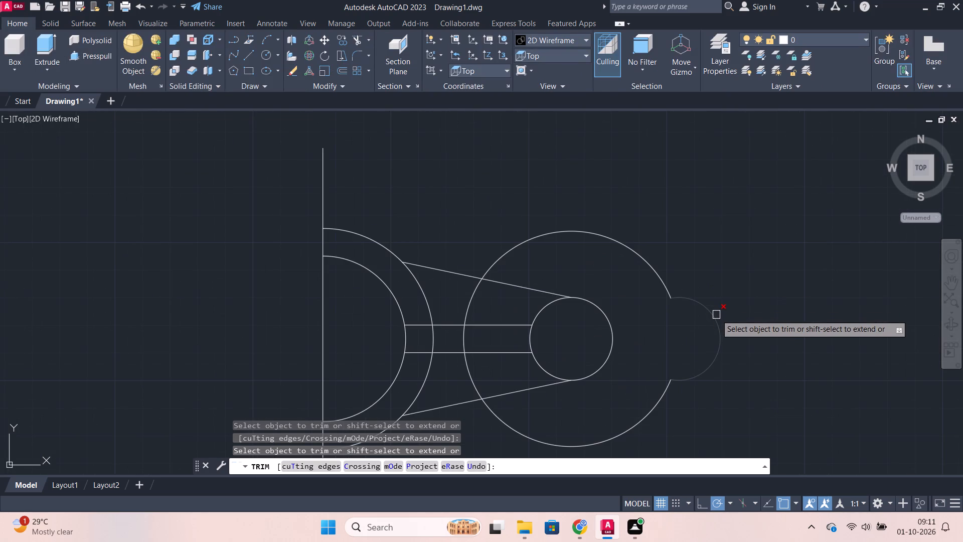
{"action": "key", "text": "Escape"}
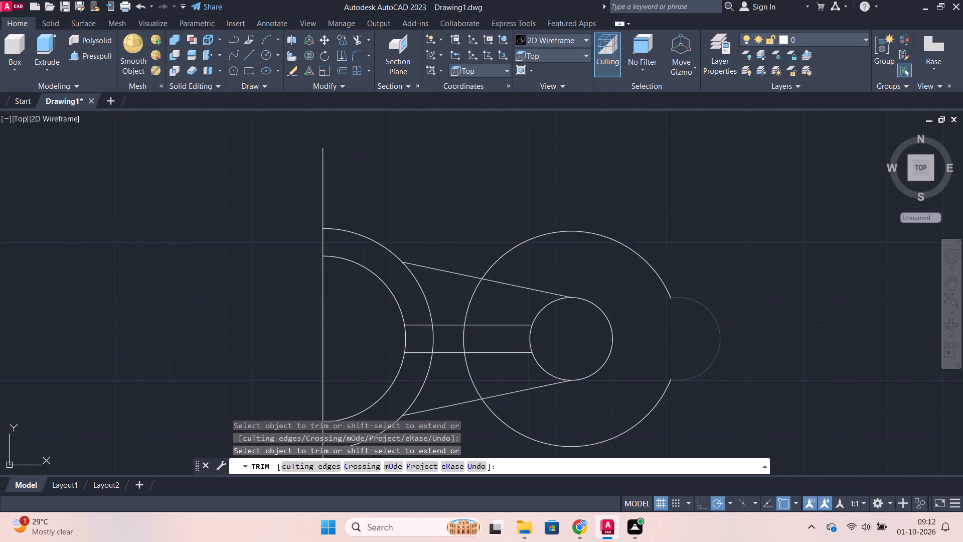
Switch the model view to SW Isometric.
{"action": "left_click", "coordinate": [533, 50]}
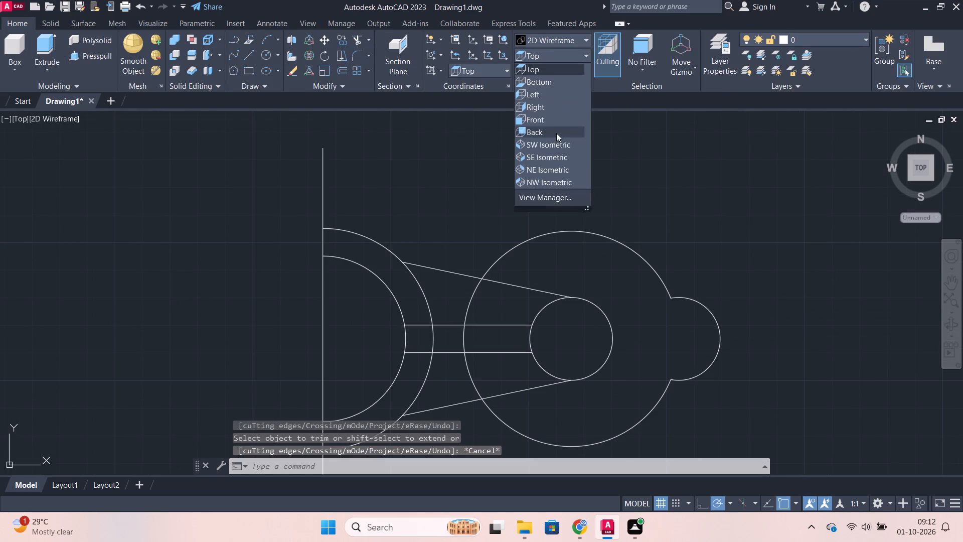
{"action": "left_click", "coordinate": [563, 145]}
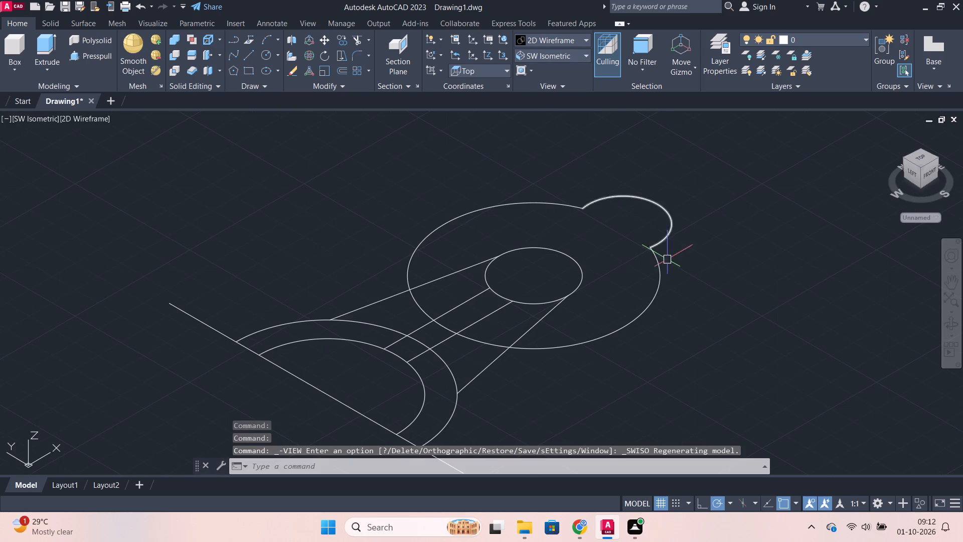
Move the small circle, arm lines, arcs and long straight line clear of the lobed profile, using the small circle's centre as base point.
{"action": "middle_click_drag", "start_coordinate": [671, 333], "coordinate": [631, 314]}
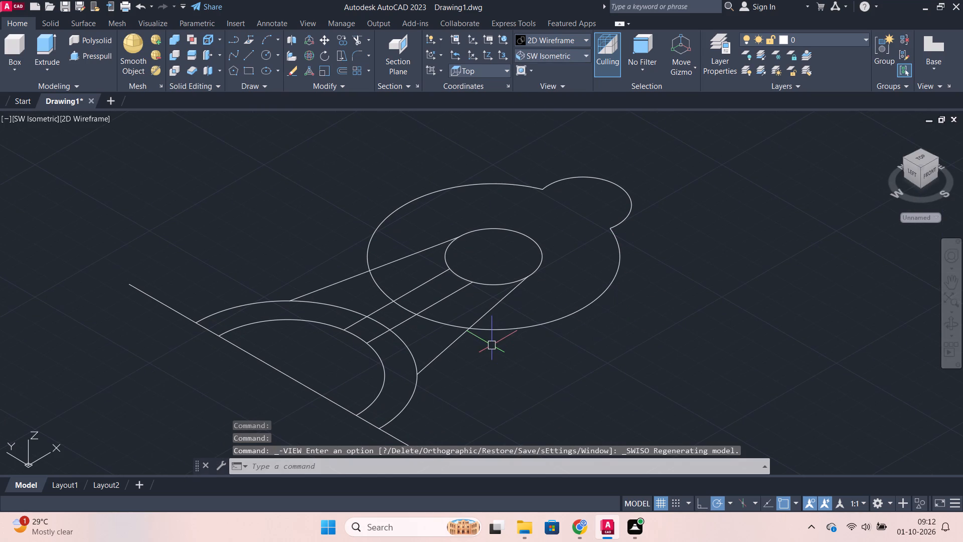
{"action": "scroll", "coordinate": [487, 339], "scroll_direction": "down", "scroll_amount": 1}
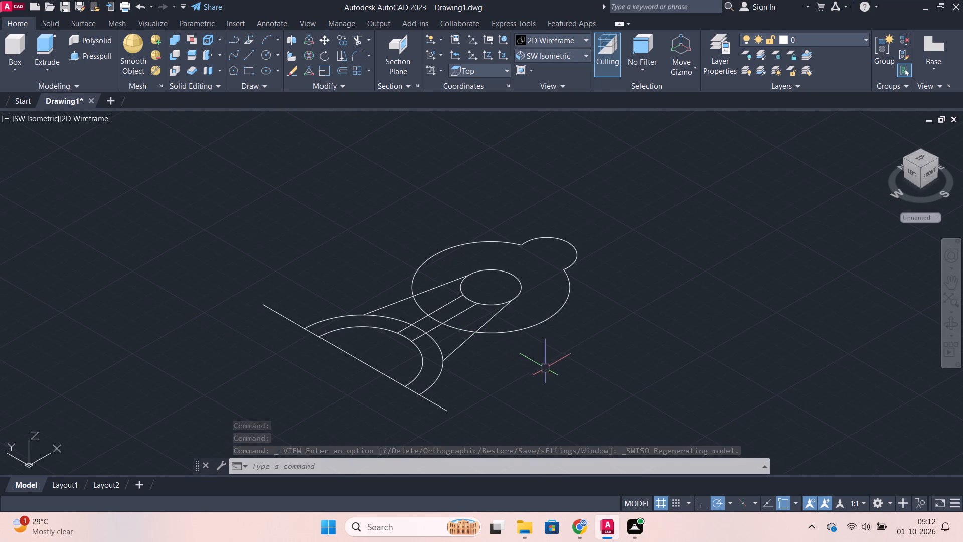
{"action": "middle_click_drag", "start_coordinate": [545, 368], "coordinate": [580, 307]}
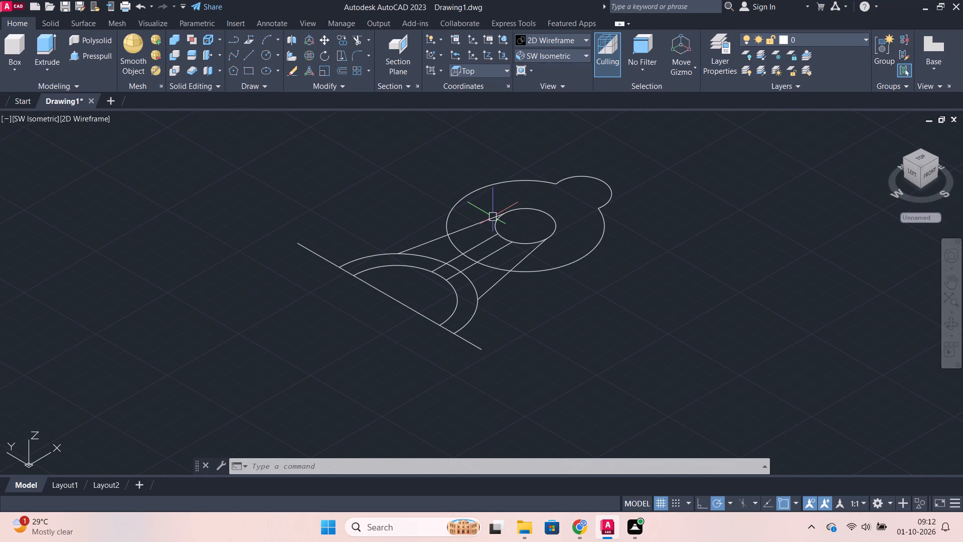
{"action": "left_click", "coordinate": [263, 207]}
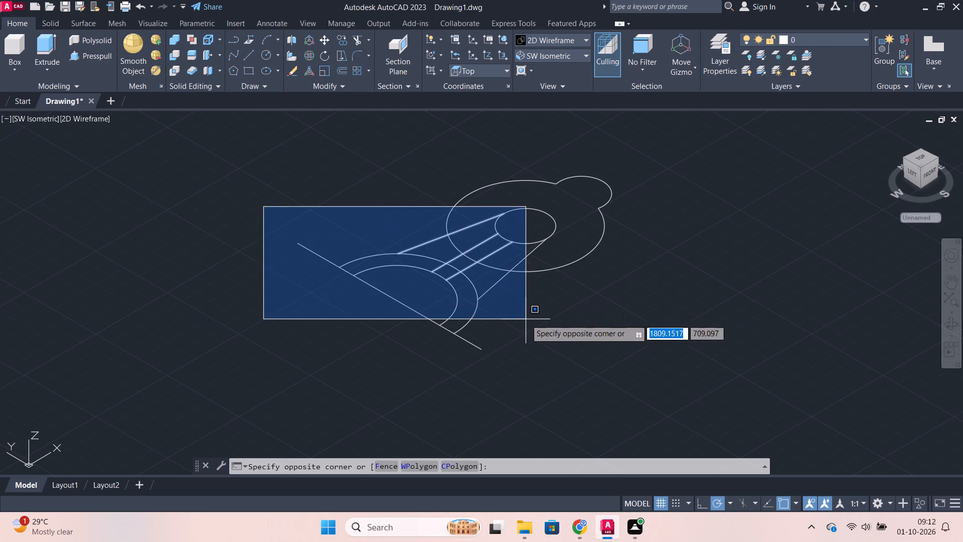
{"action": "left_click", "coordinate": [565, 364]}
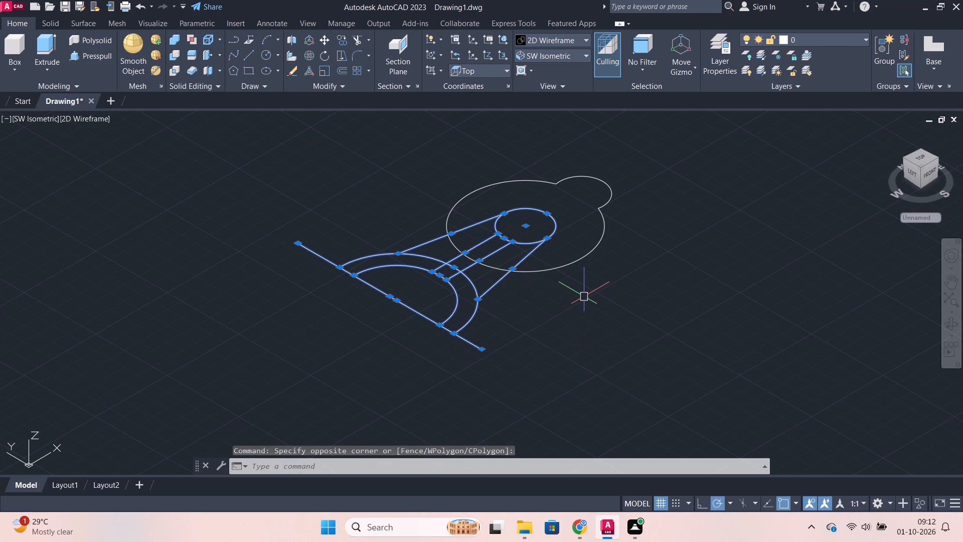
{"action": "key", "text": "m"}
{"action": "key", "text": "Return"}
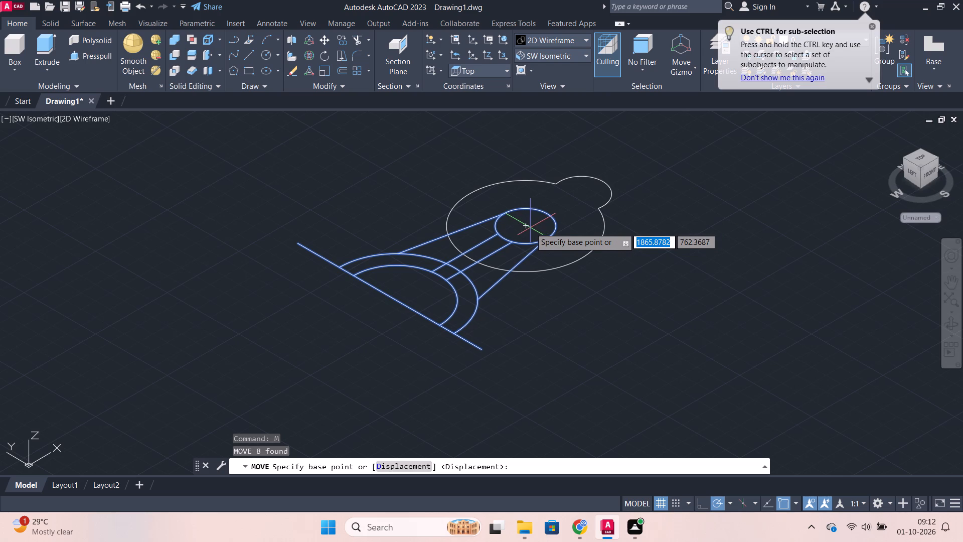
{"action": "left_click", "coordinate": [525, 227]}
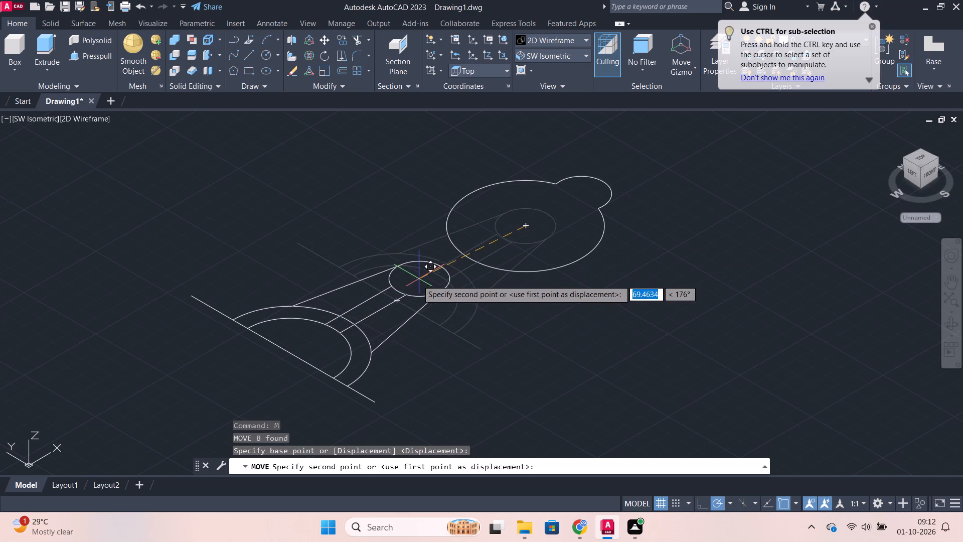
{"action": "left_click", "coordinate": [413, 291]}
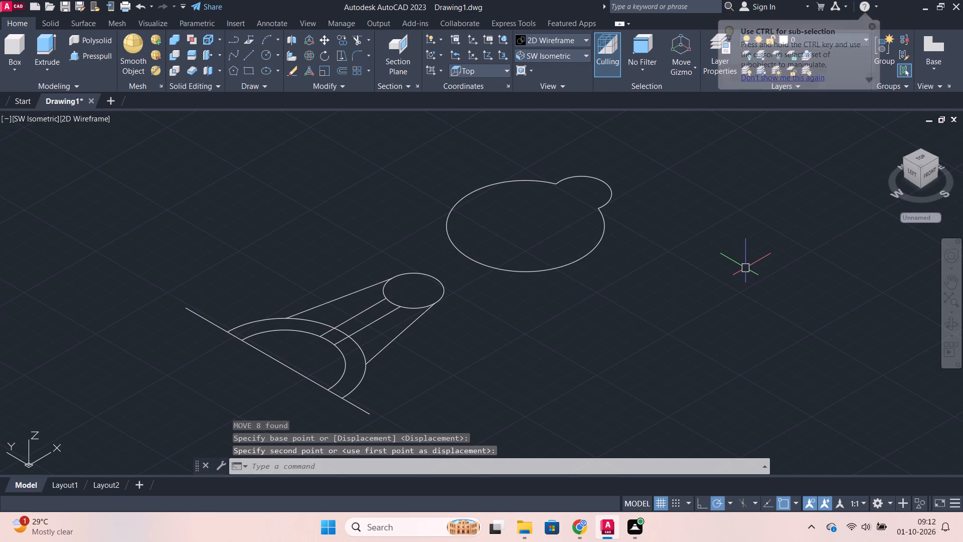
{"action": "key", "text": "Escape"}
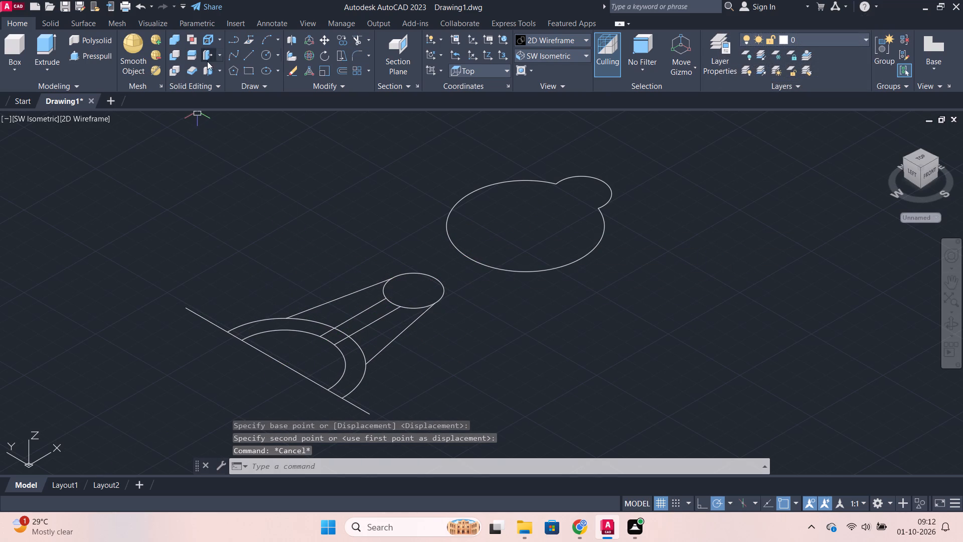
Extrude the lobed round profile upward by 20 with Presspull.
{"action": "left_click", "coordinate": [95, 52]}
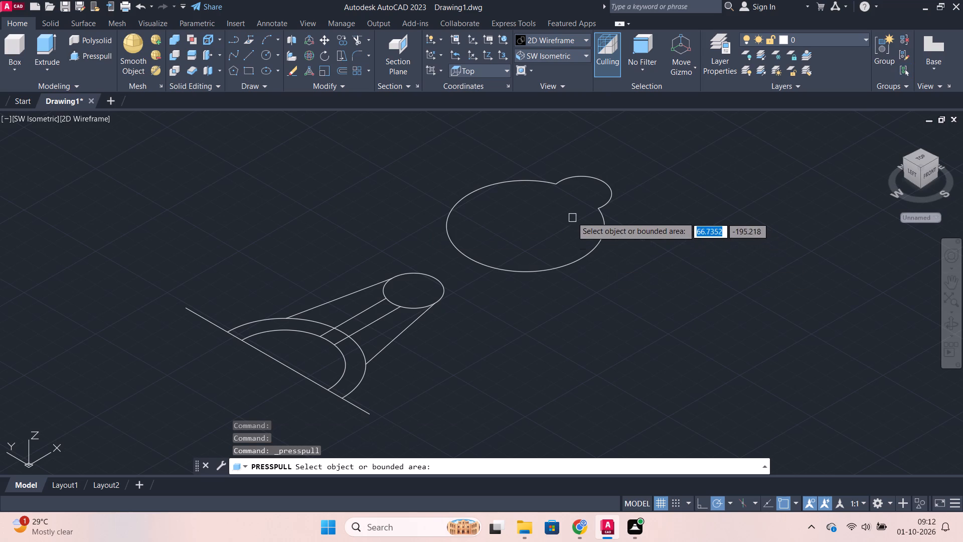
{"action": "left_click", "coordinate": [572, 217]}
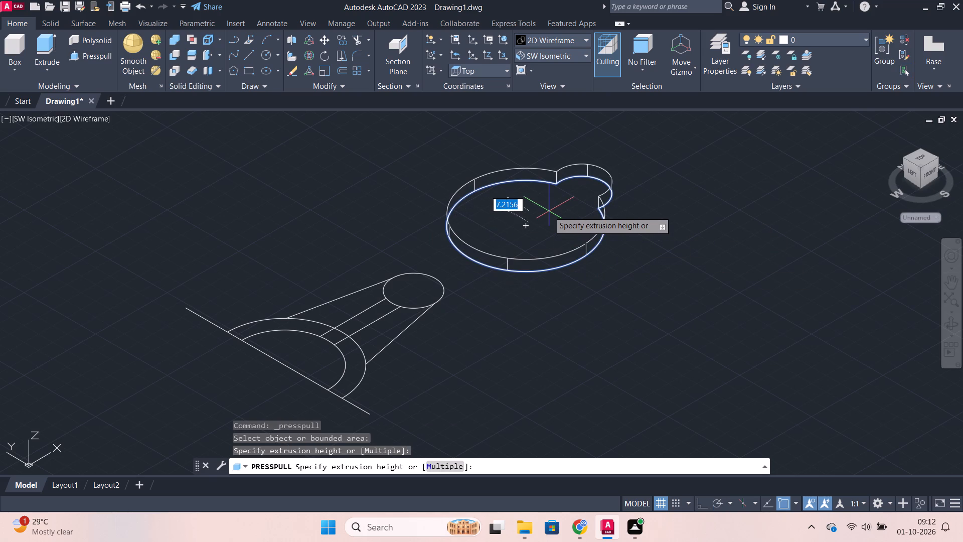
{"action": "type", "text": "20"}
{"action": "key", "text": "Return"}
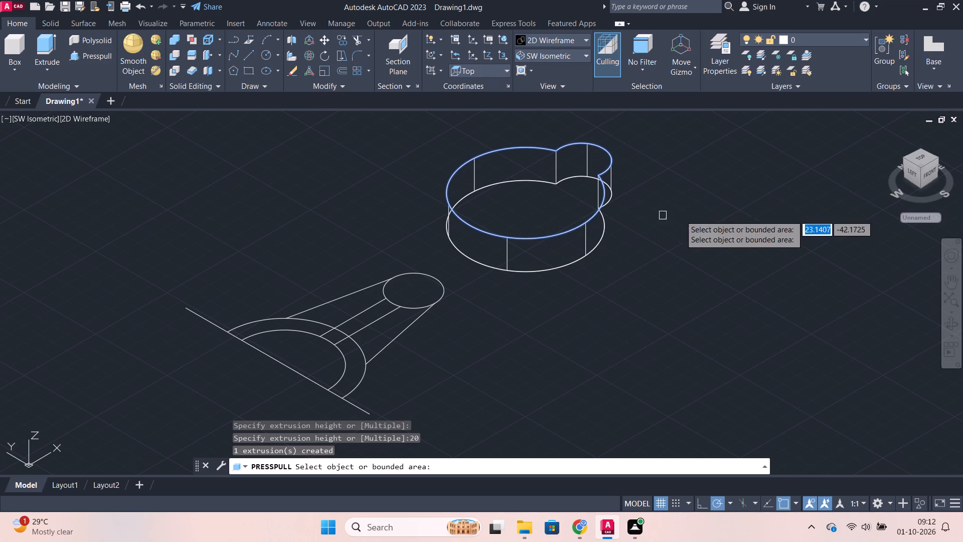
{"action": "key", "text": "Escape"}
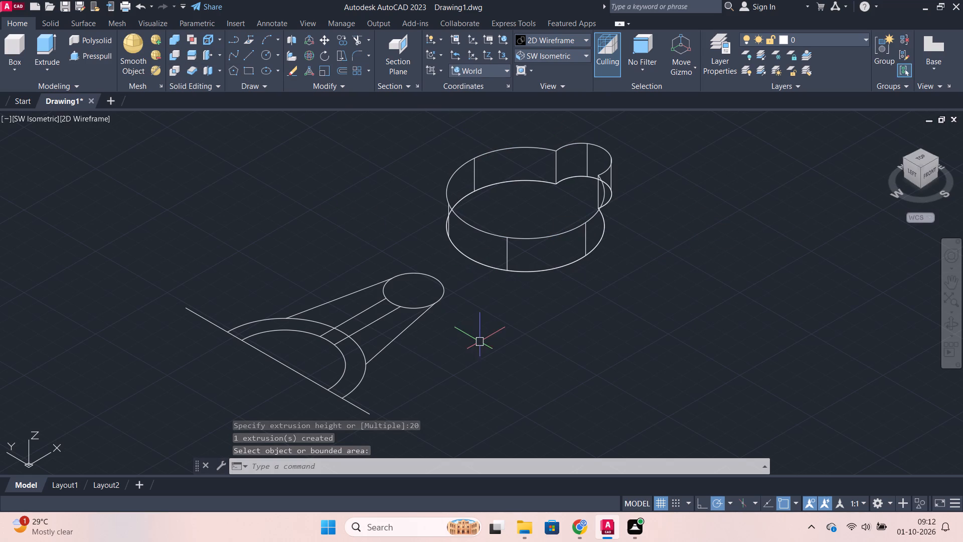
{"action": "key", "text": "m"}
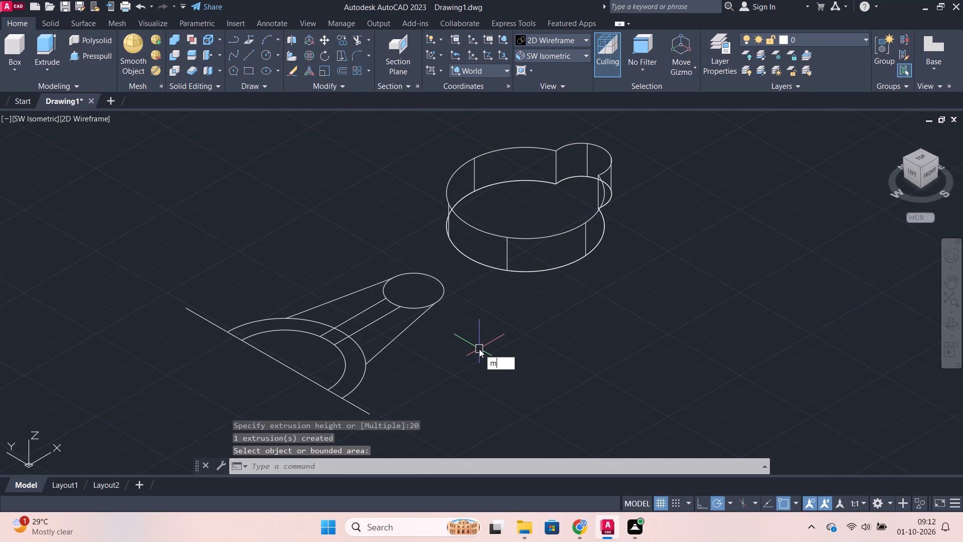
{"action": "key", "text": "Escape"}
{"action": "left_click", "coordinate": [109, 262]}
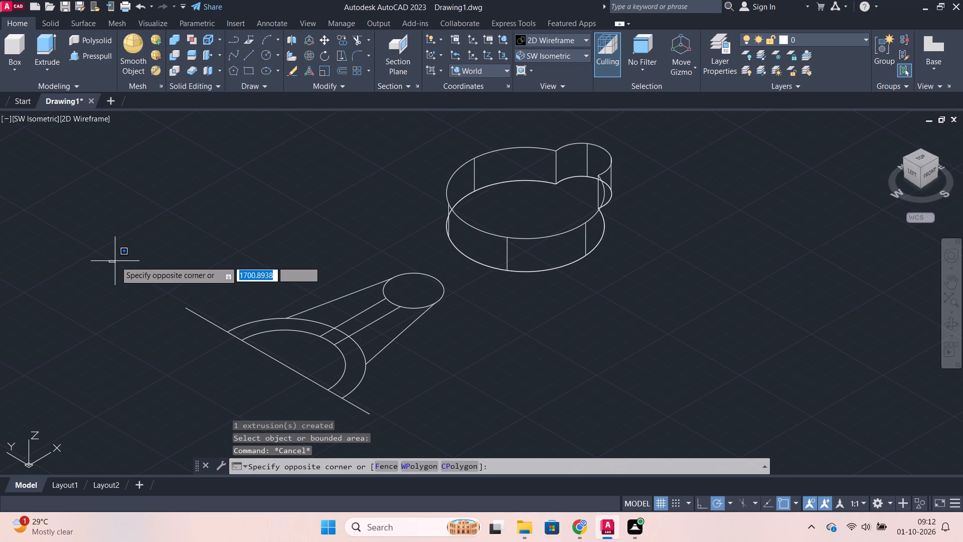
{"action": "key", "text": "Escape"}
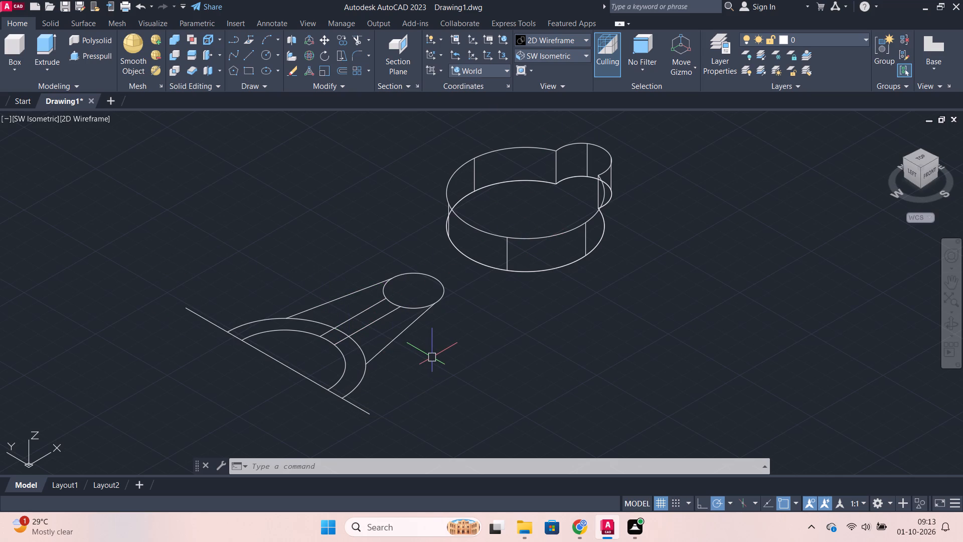
Trim the long straight line's two outer ends and its middle part, keeping only the short segments closing the band between the arcs.
{"action": "type", "text": "tr"}
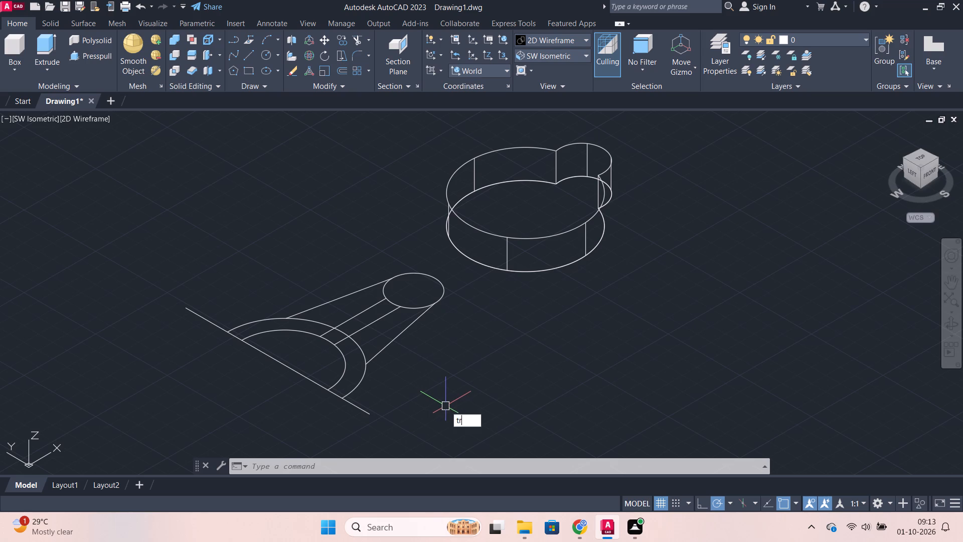
{"action": "key", "text": "Return"}
{"action": "left_click", "coordinate": [364, 408]}
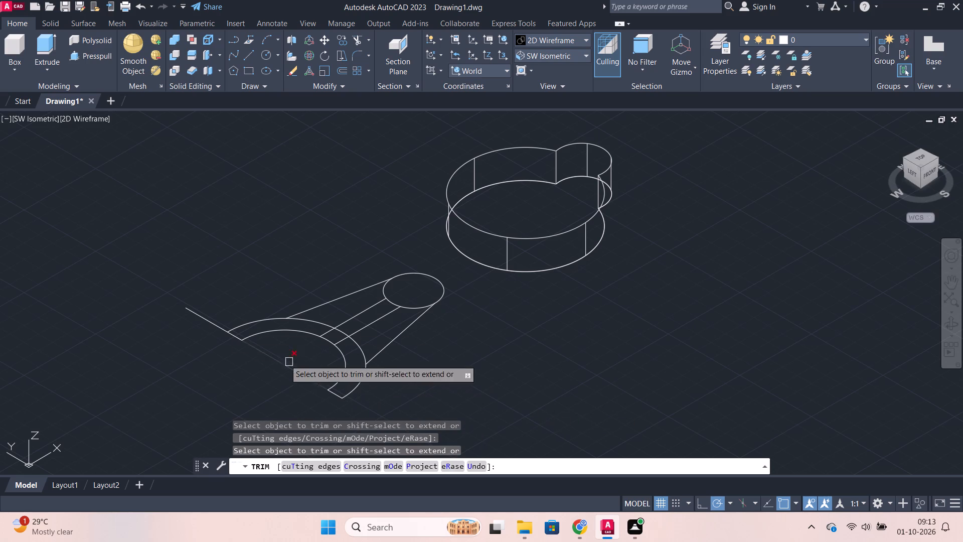
{"action": "left_click", "coordinate": [217, 327]}
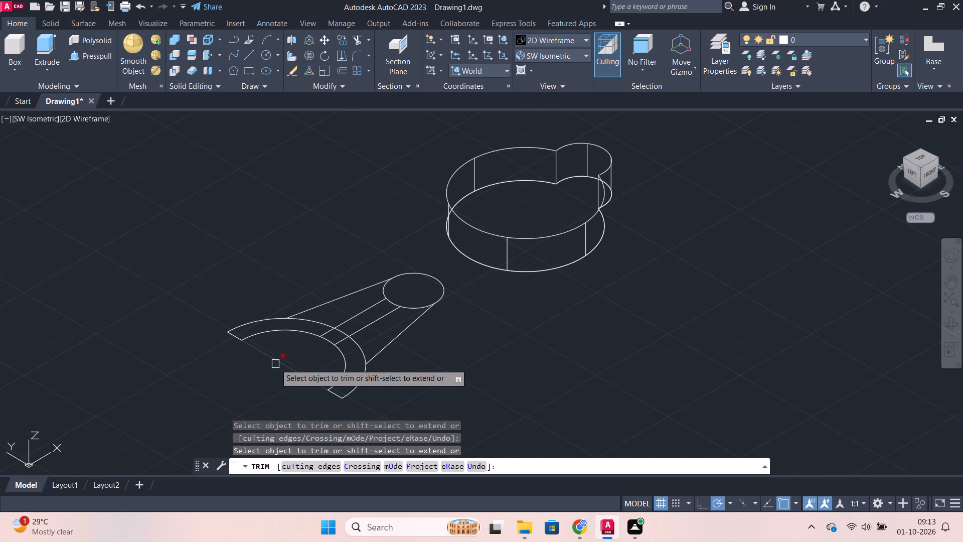
{"action": "left_click", "coordinate": [275, 364]}
{"action": "key", "text": "Escape"}
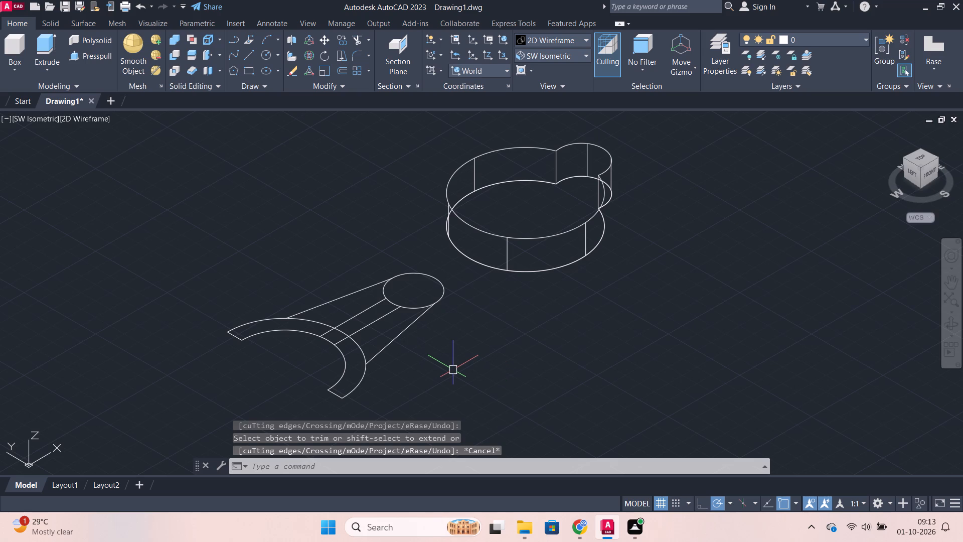
Trim away both parallel inner lines of the arm, from the inner arc all the way to the small circle.
{"action": "left_click", "coordinate": [98, 60]}
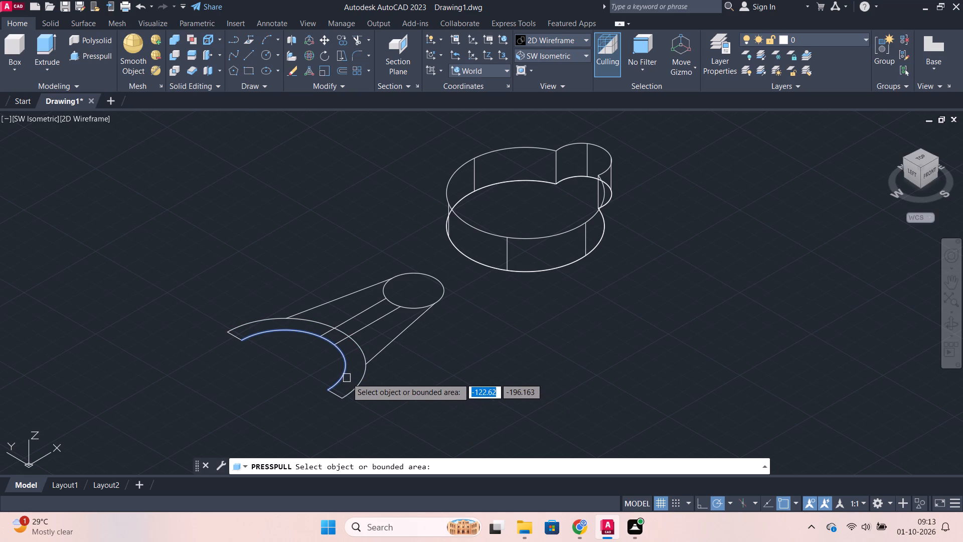
{"action": "key", "text": "Escape"}
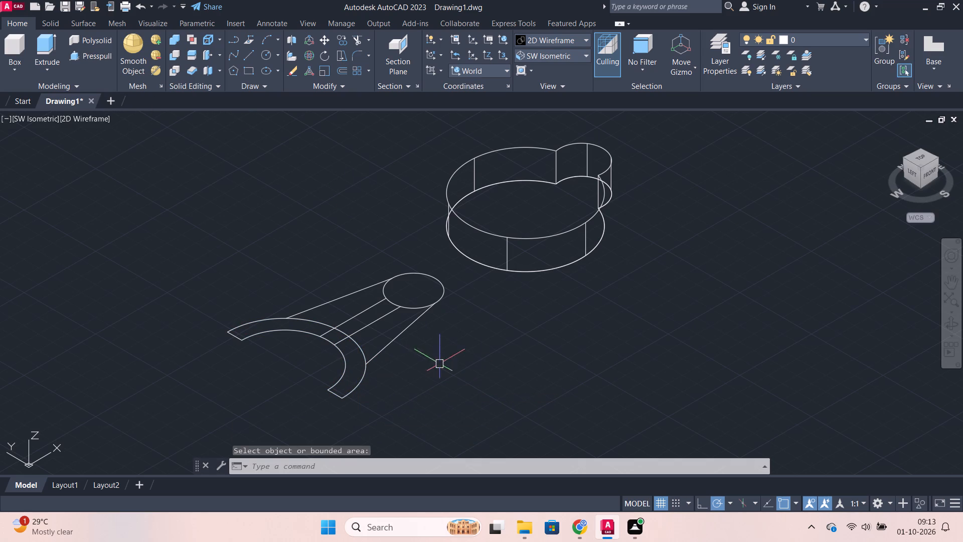
{"action": "type", "text": "tr"}
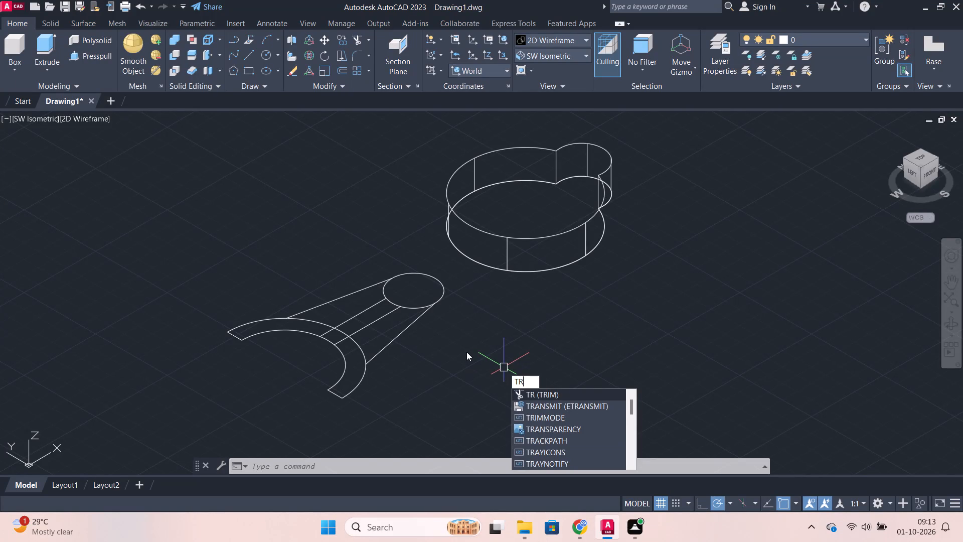
{"action": "left_click", "coordinate": [523, 377]}
{"action": "key", "text": "Return"}
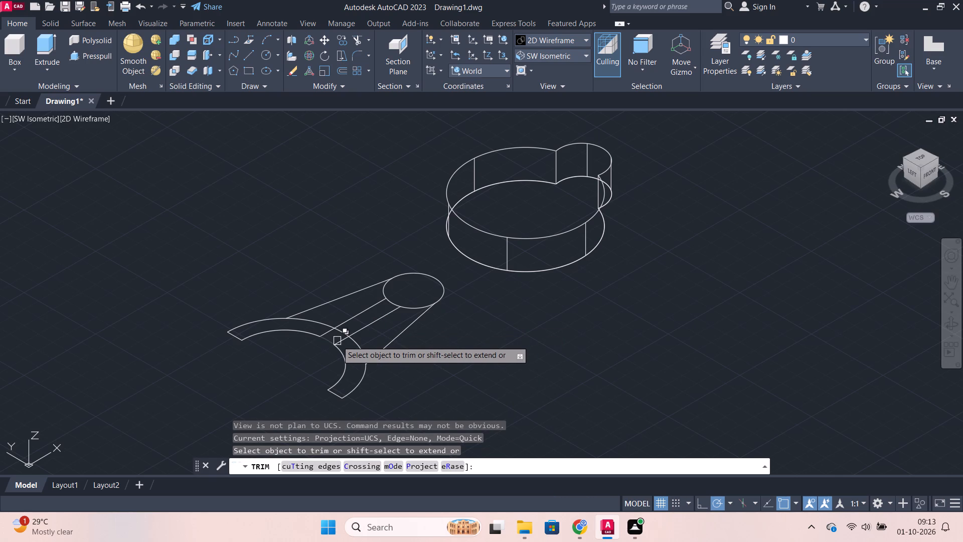
{"action": "scroll", "coordinate": [337, 339], "scroll_direction": "up", "scroll_amount": 2}
{"action": "left_click", "coordinate": [309, 326]}
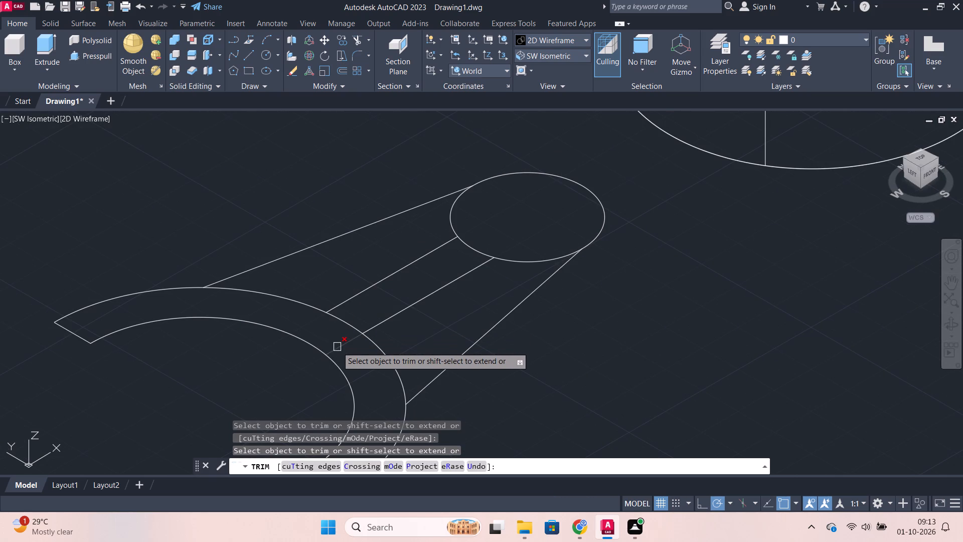
{"action": "left_click", "coordinate": [337, 347]}
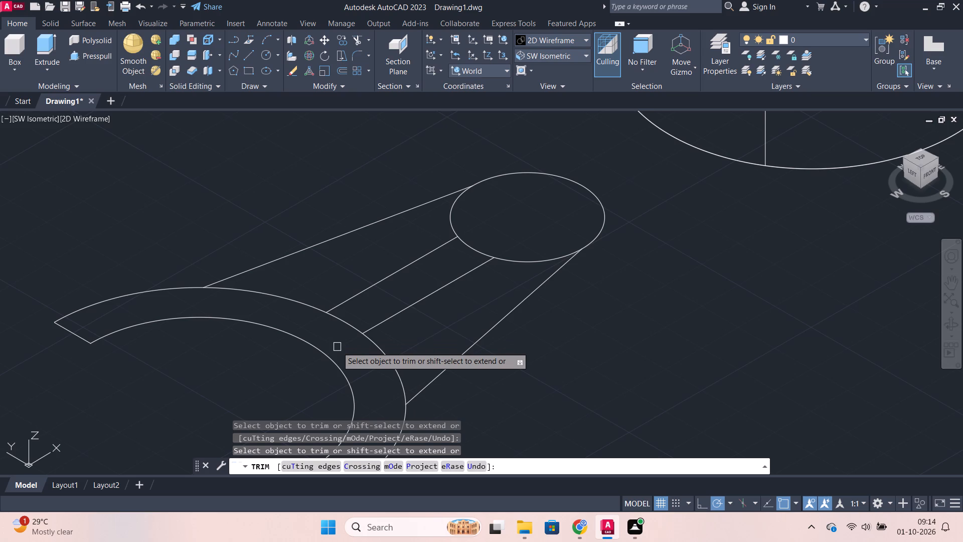
{"action": "left_click", "coordinate": [393, 320]}
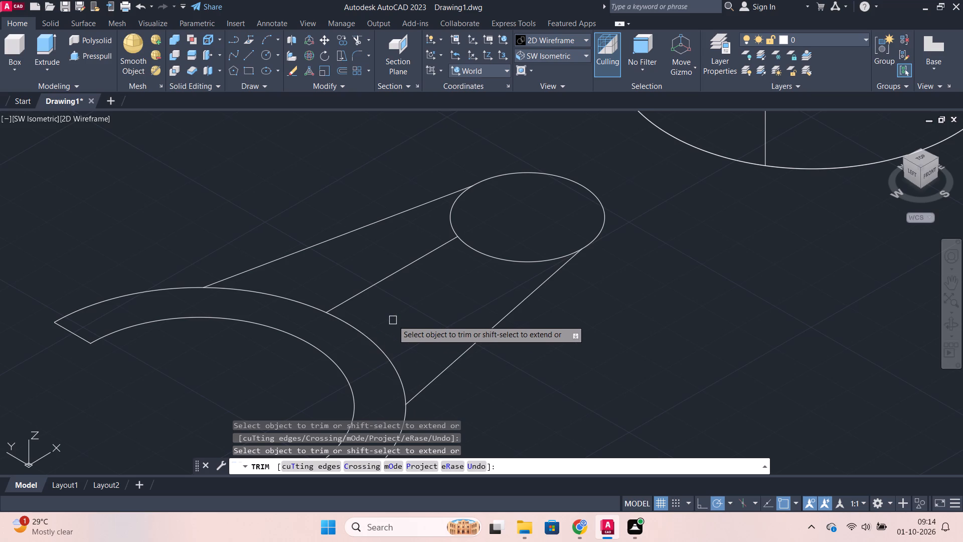
{"action": "left_click", "coordinate": [357, 296]}
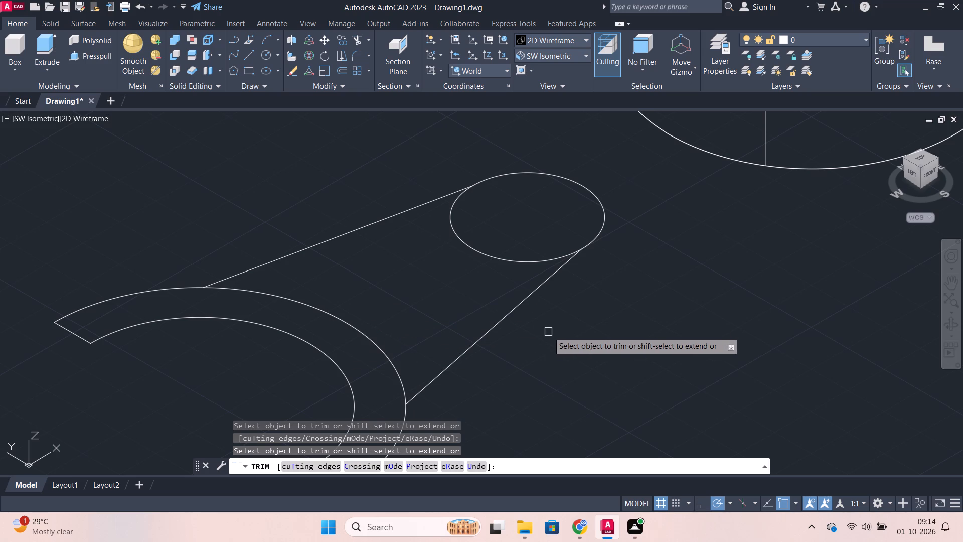
{"action": "key", "text": "Escape"}
Extrude the half-ring band between the two arcs with Presspull, 15 upward and 15 downward.
{"action": "scroll", "coordinate": [548, 332], "scroll_direction": "down", "scroll_amount": 2}
{"action": "left_click", "coordinate": [103, 55]}
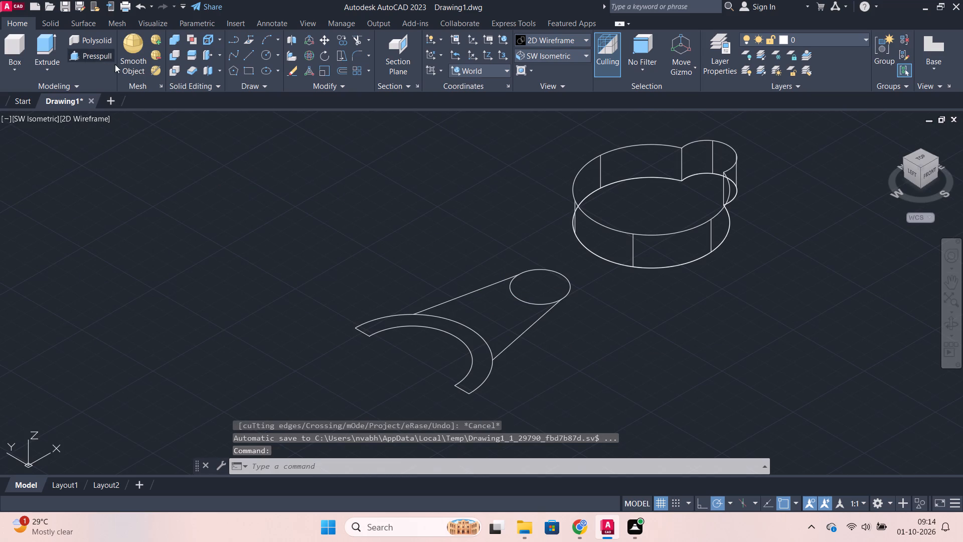
{"action": "left_click", "coordinate": [481, 352]}
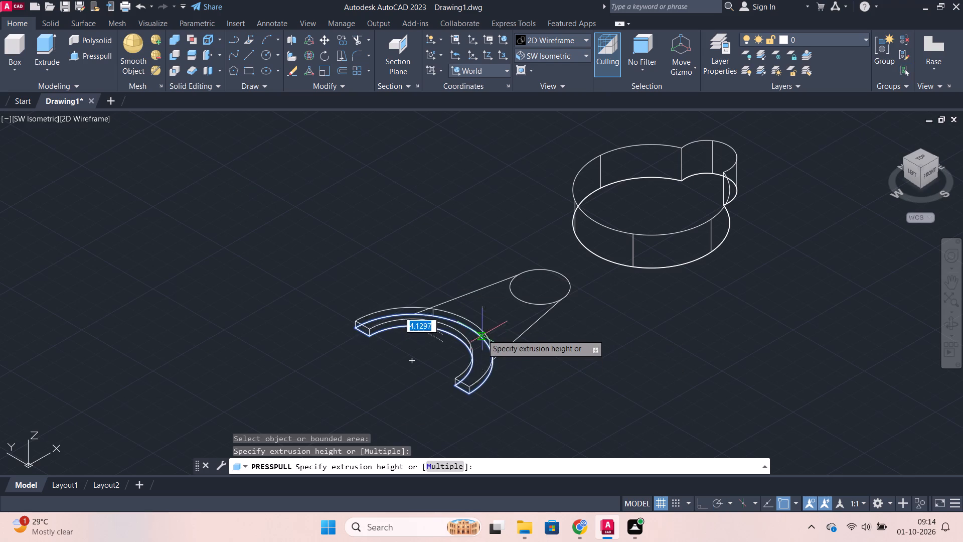
{"action": "type", "text": "15"}
{"action": "key", "text": "Return"}
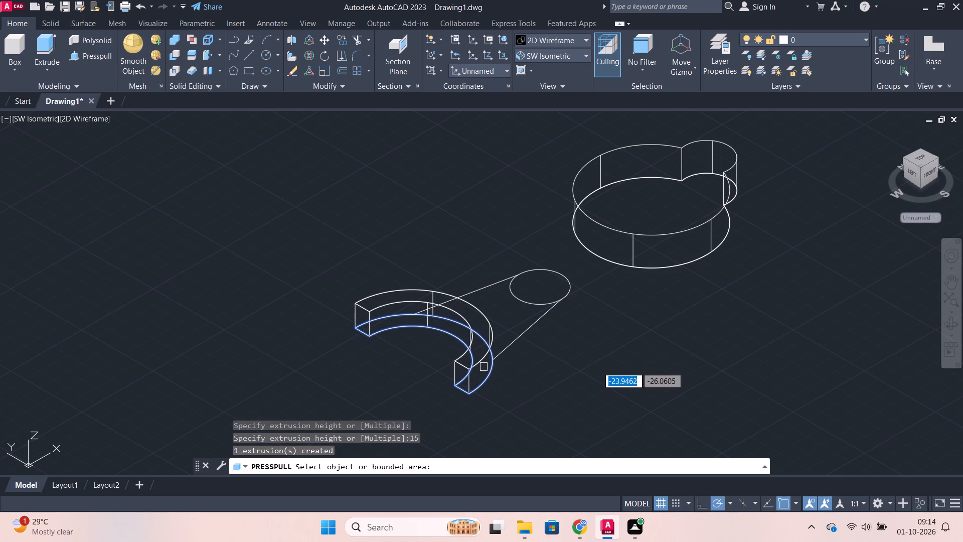
{"action": "left_click", "coordinate": [484, 367]}
{"action": "type", "text": "15"}
{"action": "key", "text": "Return"}
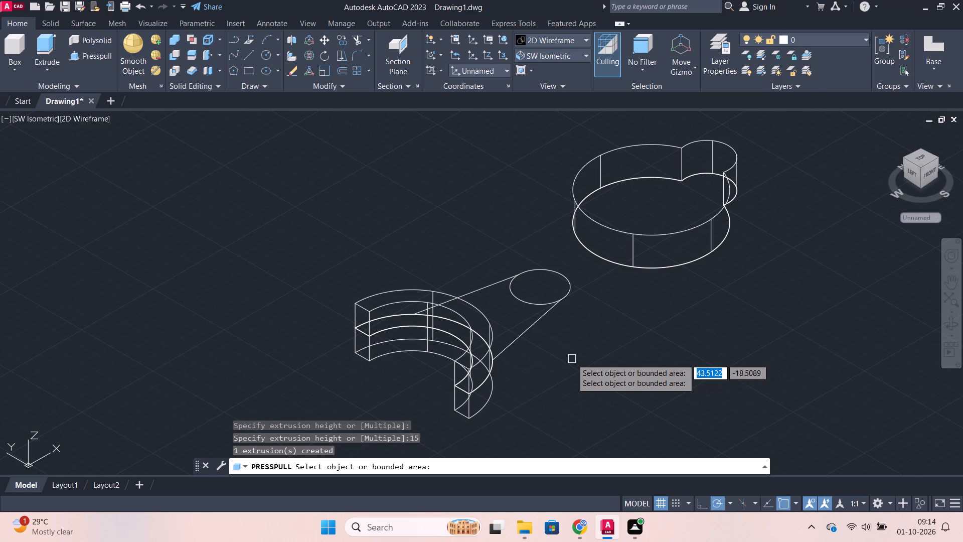
Extrude the tapered arm area between the outer arc and the small circle with Presspull, 5 upward and 5 downward.
{"action": "scroll", "coordinate": [572, 359], "scroll_direction": "up", "scroll_amount": 1}
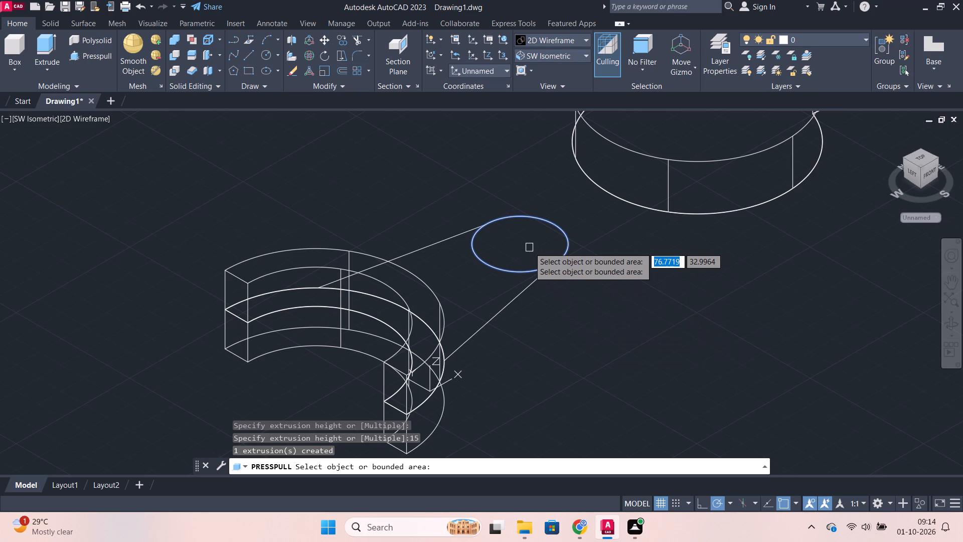
{"action": "left_click", "coordinate": [481, 292]}
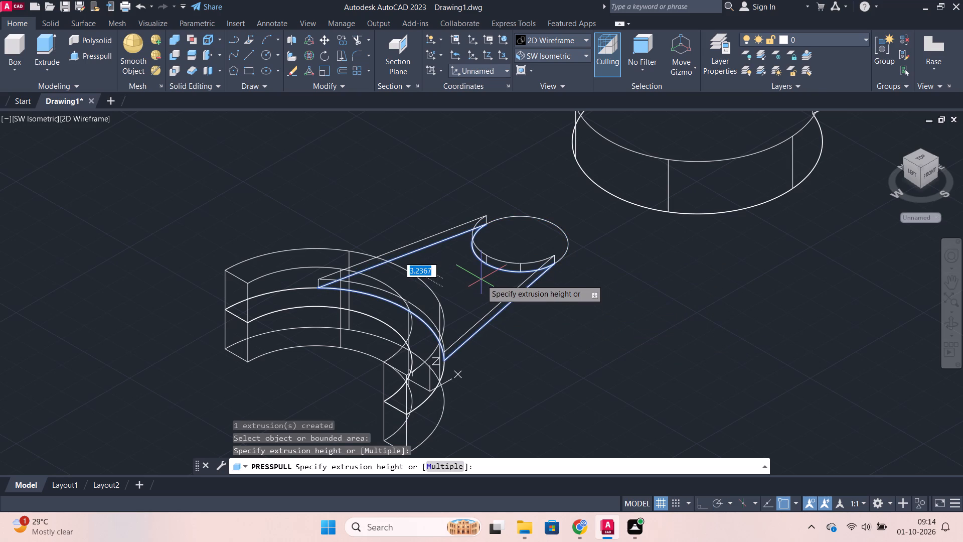
{"action": "key", "text": "5"}
{"action": "key", "text": "Return"}
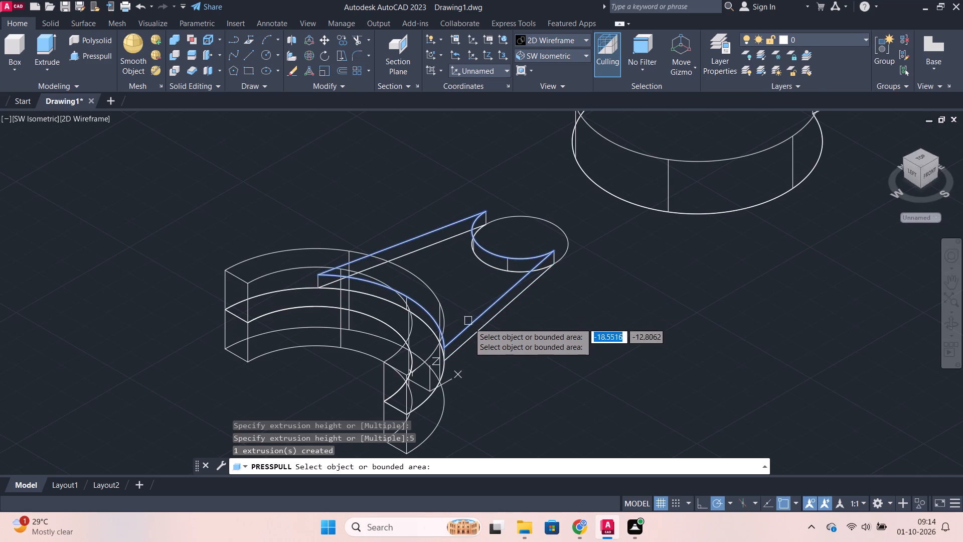
{"action": "scroll", "coordinate": [468, 323], "scroll_direction": "up", "scroll_amount": 2}
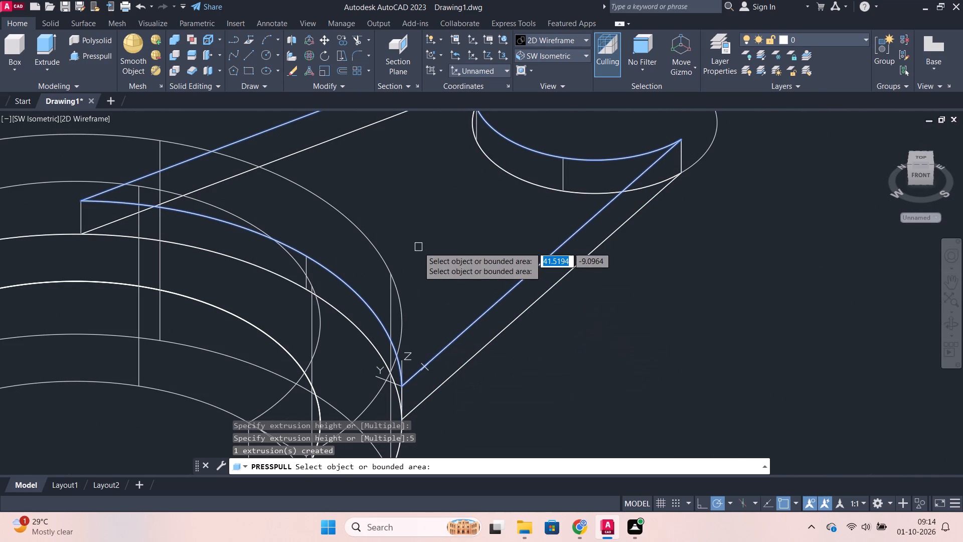
{"action": "left_click", "coordinate": [467, 330]}
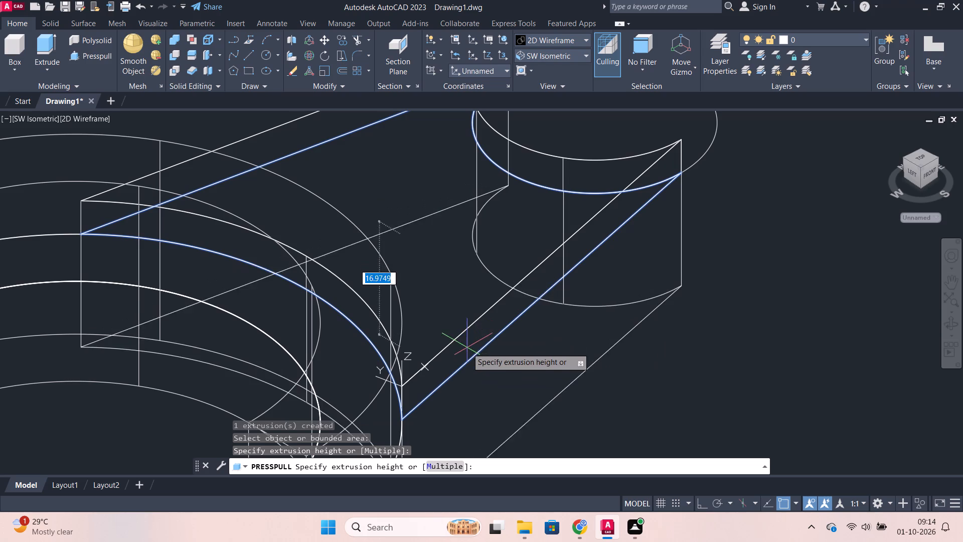
{"action": "scroll", "coordinate": [467, 353], "scroll_direction": "down", "scroll_amount": 1}
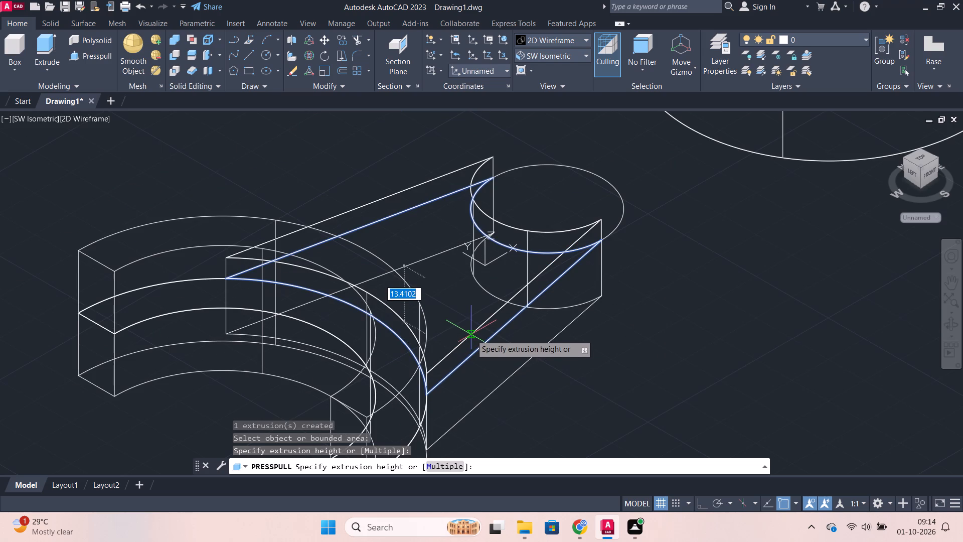
{"action": "key", "text": "5"}
{"action": "key", "text": "Return"}
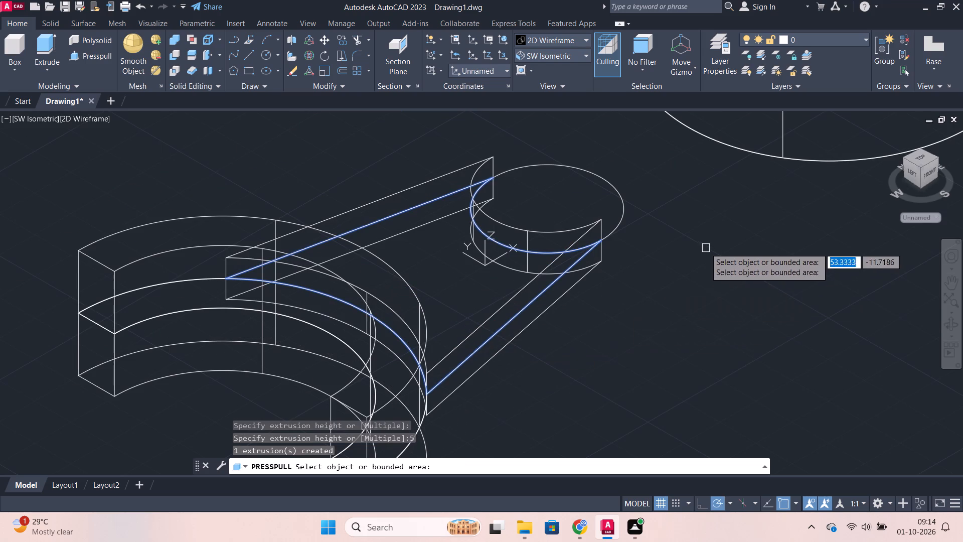
Extrude the small circle at the arm's end with Presspull, 10 upward and 35 downward.
{"action": "left_click", "coordinate": [592, 202]}
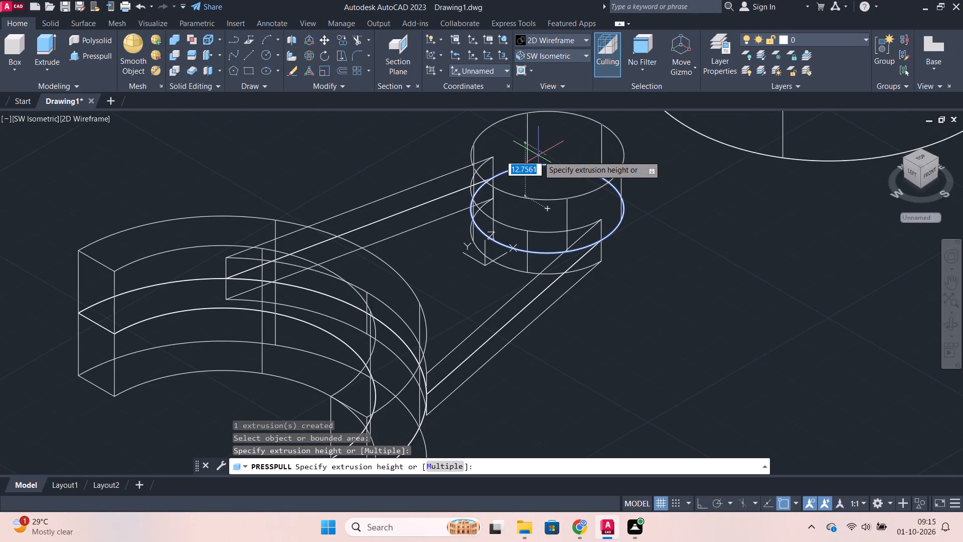
{"action": "type", "text": "10"}
{"action": "key", "text": "Return"}
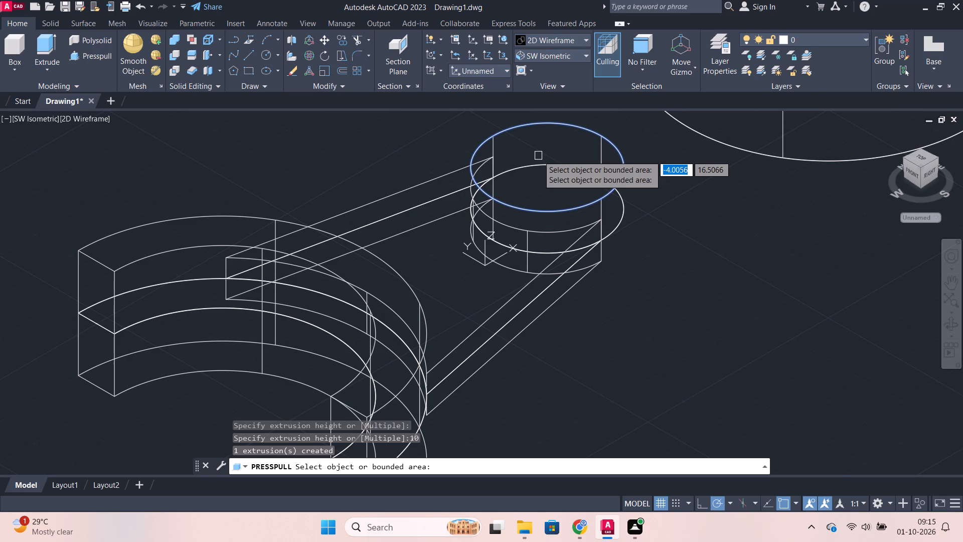
{"action": "left_click", "coordinate": [621, 213]}
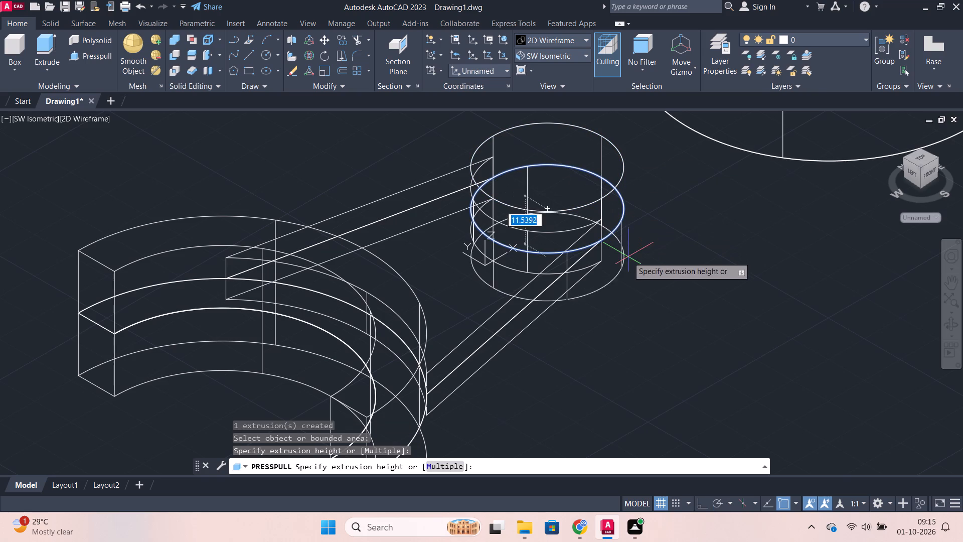
{"action": "type", "text": "35"}
{"action": "key", "text": "Return"}
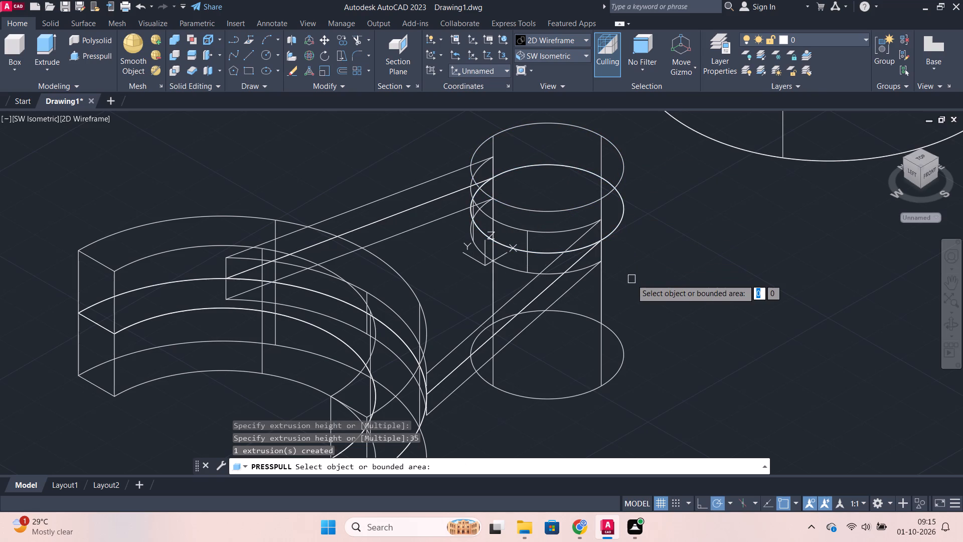
{"action": "key", "text": "Escape"}
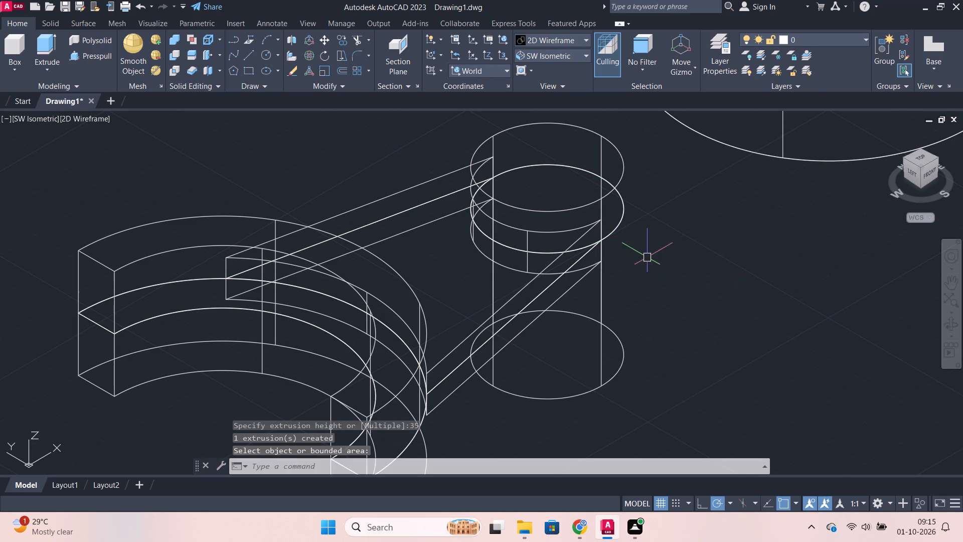
Switch the visual style to Shades of Gray and frame the fork, arm and cylinder.
{"action": "left_click", "coordinate": [569, 41]}
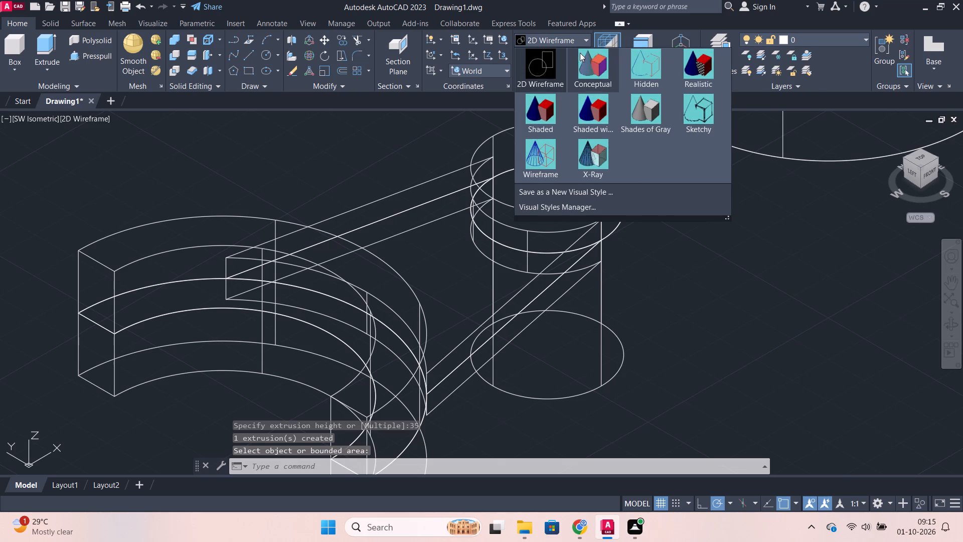
{"action": "left_click", "coordinate": [641, 111]}
{"action": "scroll", "coordinate": [703, 311], "scroll_direction": "down", "scroll_amount": 2}
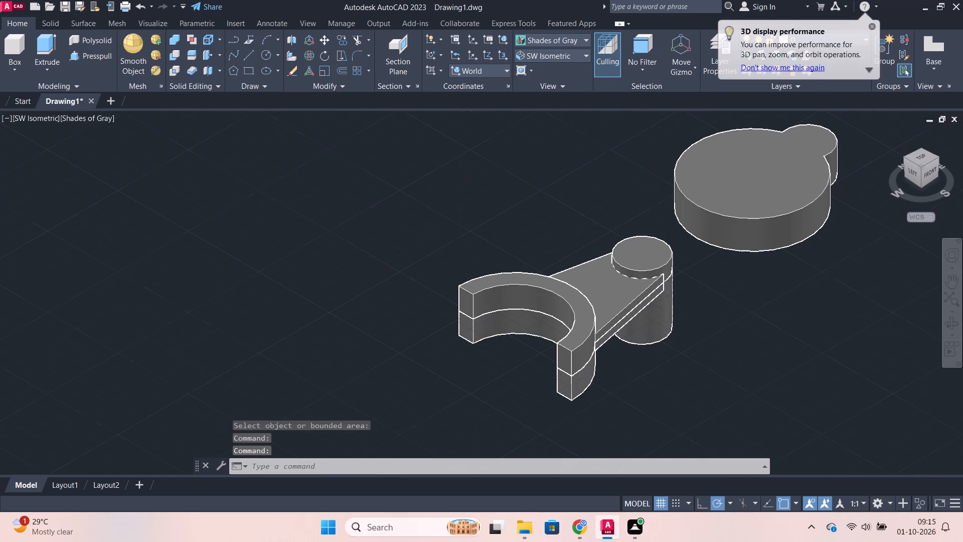
{"action": "scroll", "coordinate": [712, 346], "scroll_direction": "up", "scroll_amount": 1}
{"action": "middle_click_drag", "start_coordinate": [711, 346], "coordinate": [685, 345]}
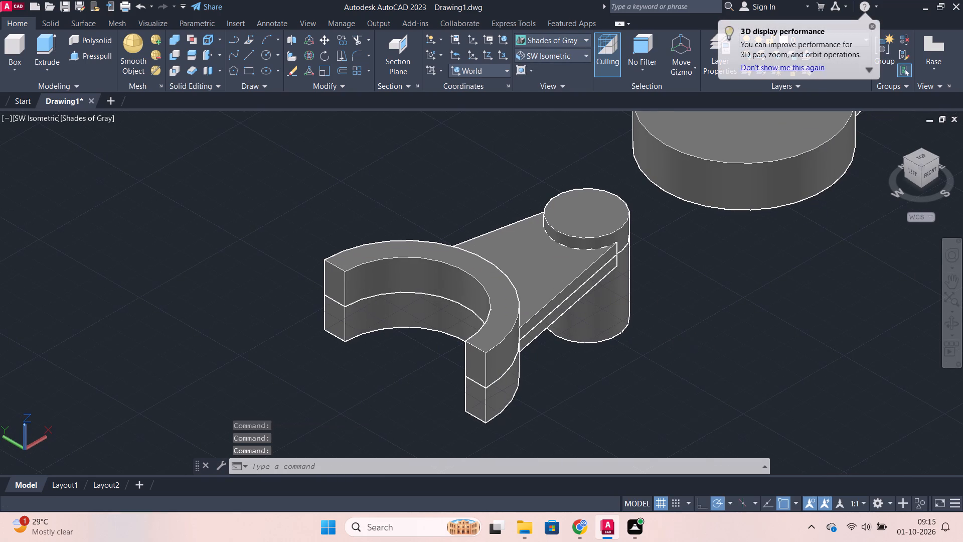
Turn off the drawing grid.
{"action": "scroll", "coordinate": [701, 348], "scroll_direction": "down", "scroll_amount": 1}
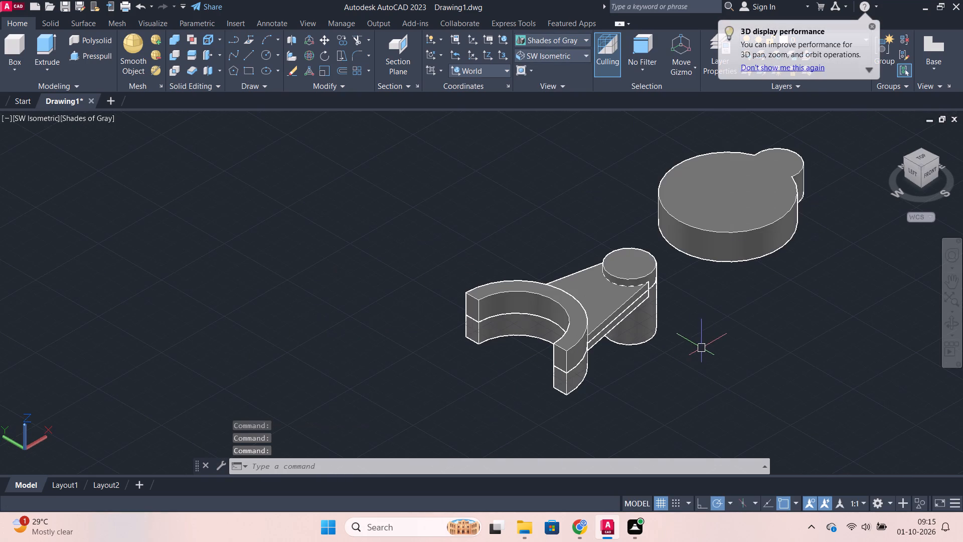
{"action": "middle_click_drag", "start_coordinate": [723, 350], "coordinate": [664, 243], "text": "shift"}
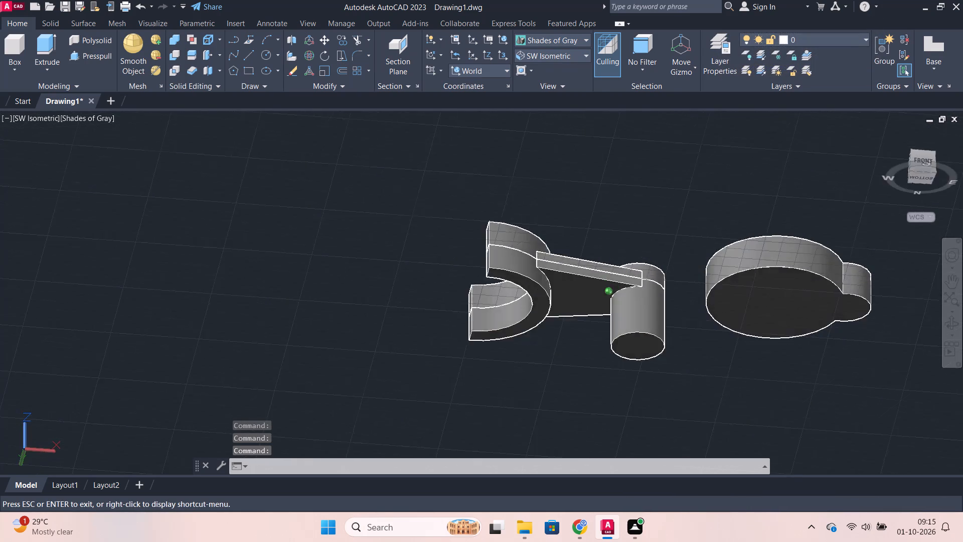
{"action": "middle_click_drag", "start_coordinate": [664, 243], "coordinate": [641, 331], "text": "shift"}
{"action": "scroll", "coordinate": [655, 333], "scroll_direction": "up", "scroll_amount": 1}
{"action": "middle_click_drag", "start_coordinate": [708, 386], "coordinate": [705, 381], "text": "shift"}
{"action": "left_click", "coordinate": [665, 507]}
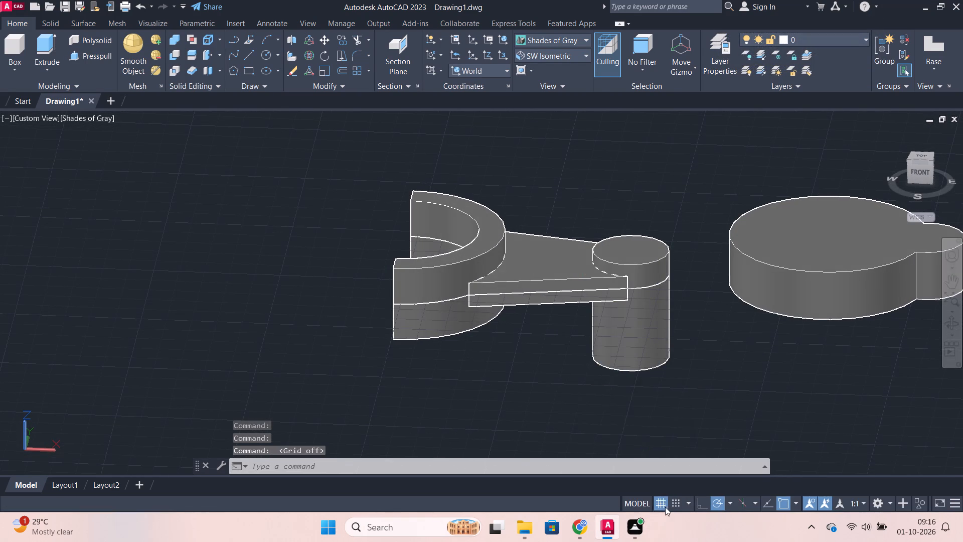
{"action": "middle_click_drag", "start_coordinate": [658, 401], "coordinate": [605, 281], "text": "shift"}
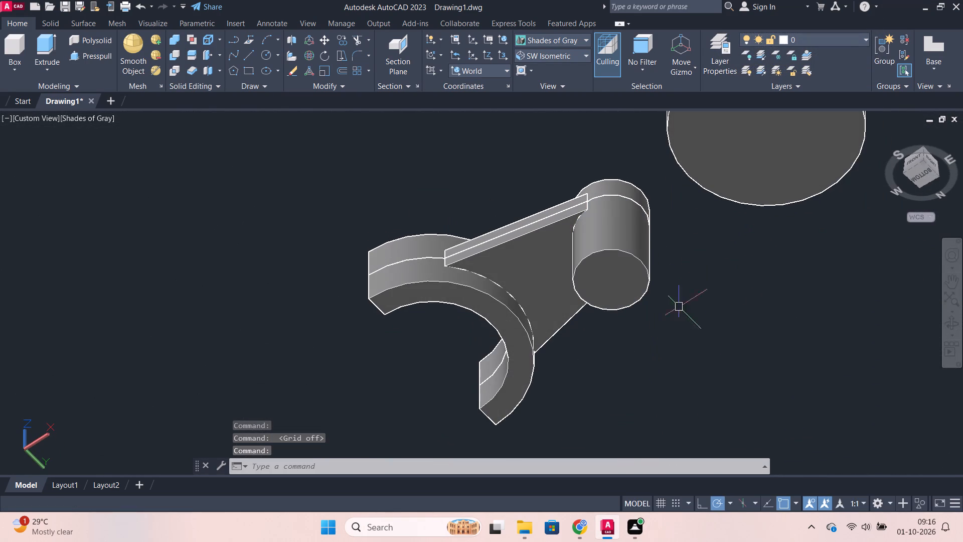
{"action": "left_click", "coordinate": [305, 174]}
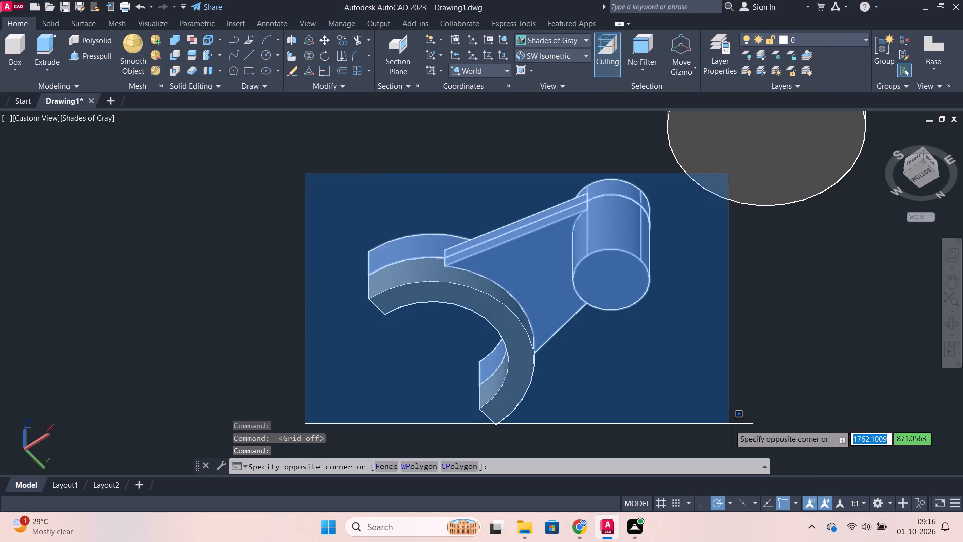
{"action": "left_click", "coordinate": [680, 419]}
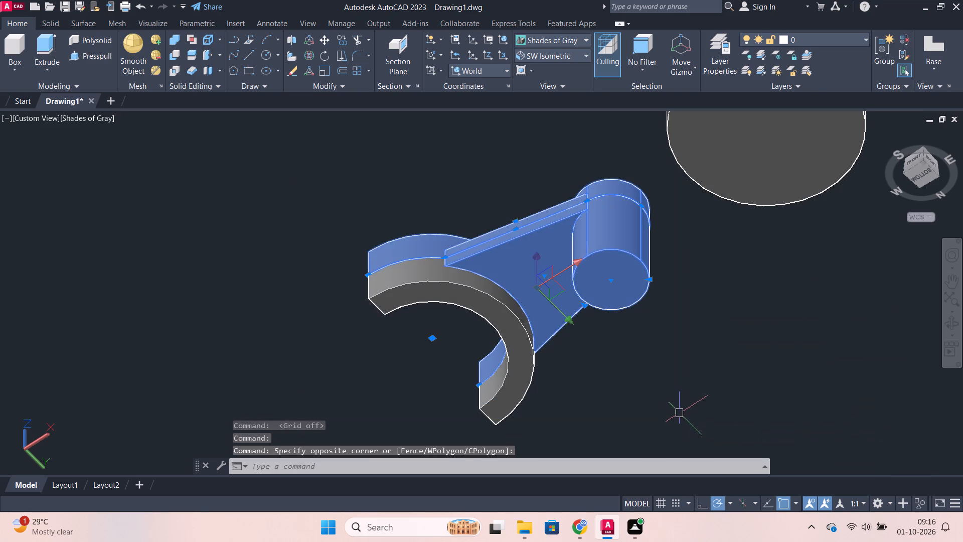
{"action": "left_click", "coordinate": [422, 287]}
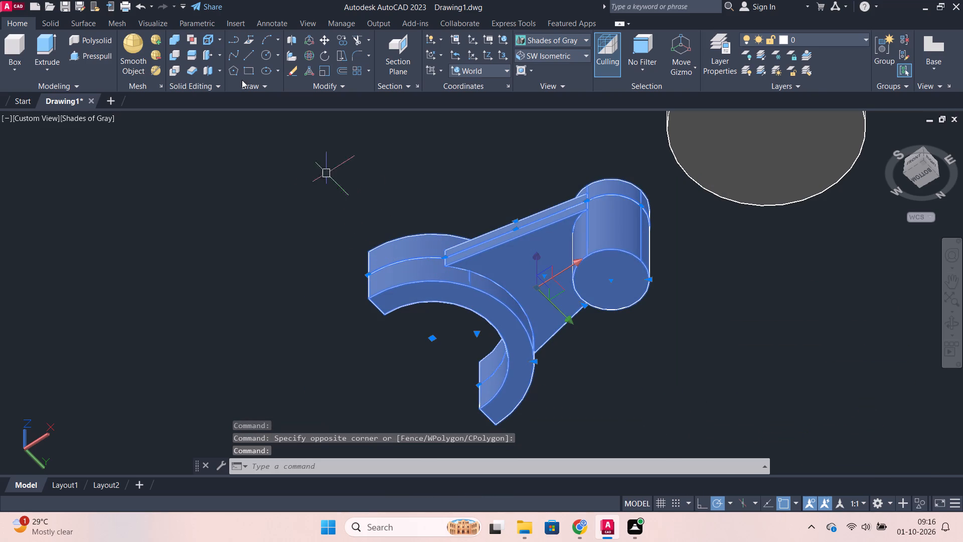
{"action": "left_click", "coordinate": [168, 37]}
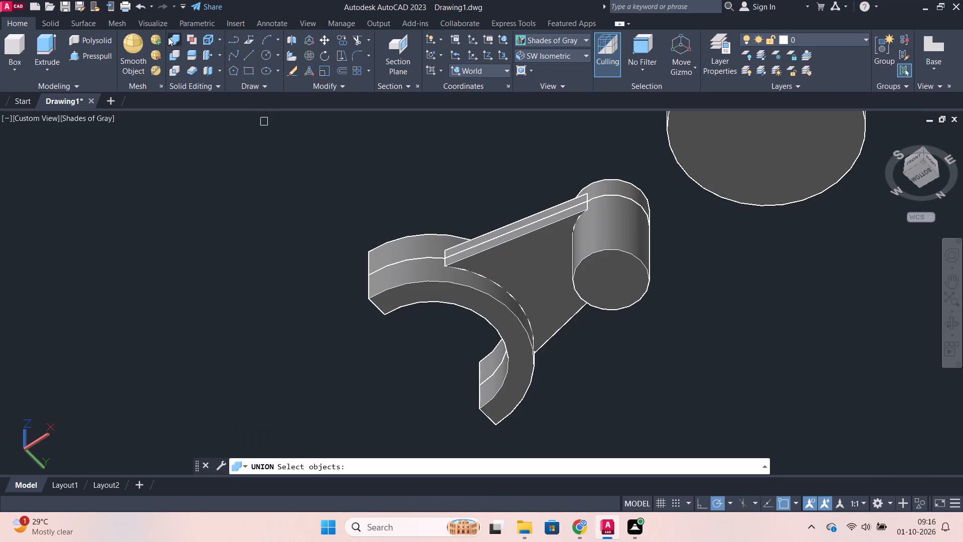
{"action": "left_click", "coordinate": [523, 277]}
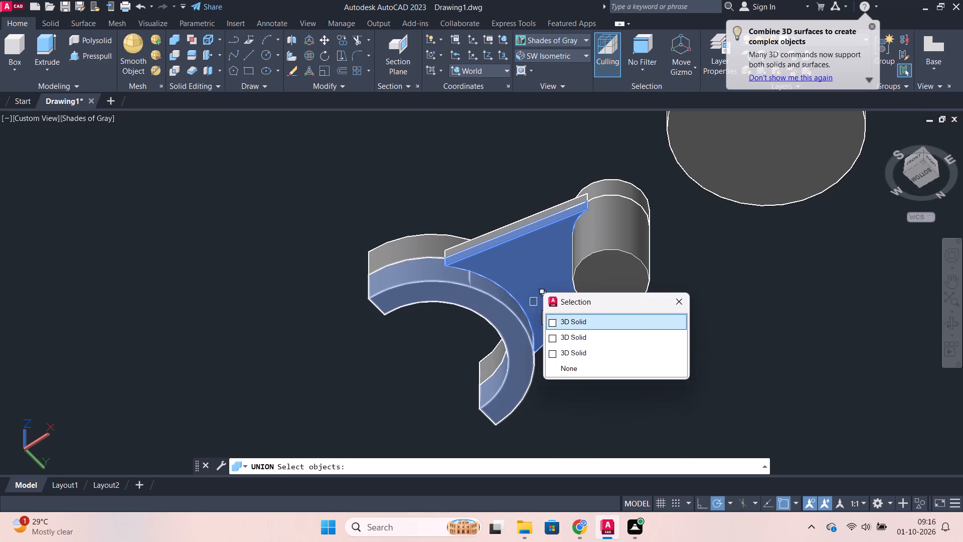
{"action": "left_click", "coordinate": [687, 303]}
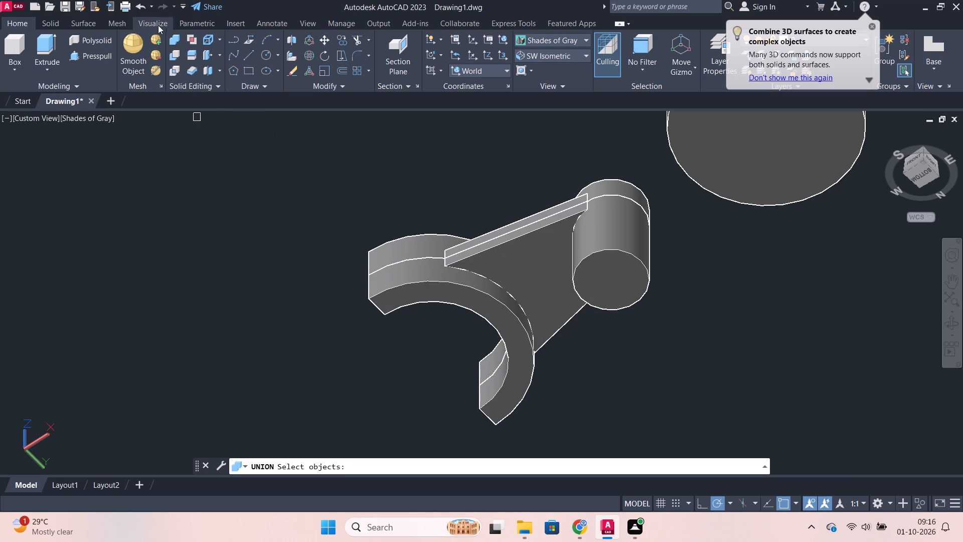
Union the upper and lower solids of the half-ring fork, the tapered arm and the cylinder into one solid.
{"action": "left_click", "coordinate": [171, 37]}
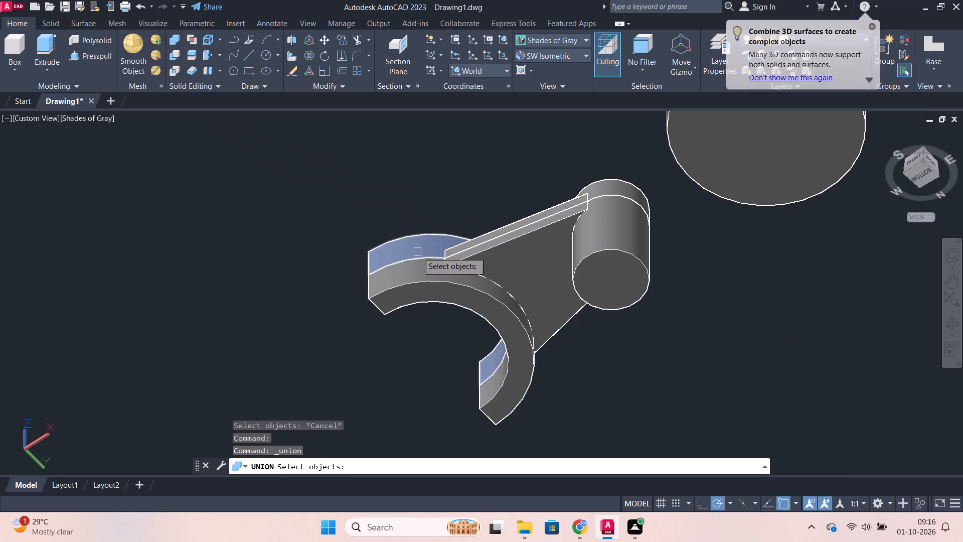
{"action": "left_click", "coordinate": [418, 252]}
{"action": "left_click", "coordinate": [420, 276]}
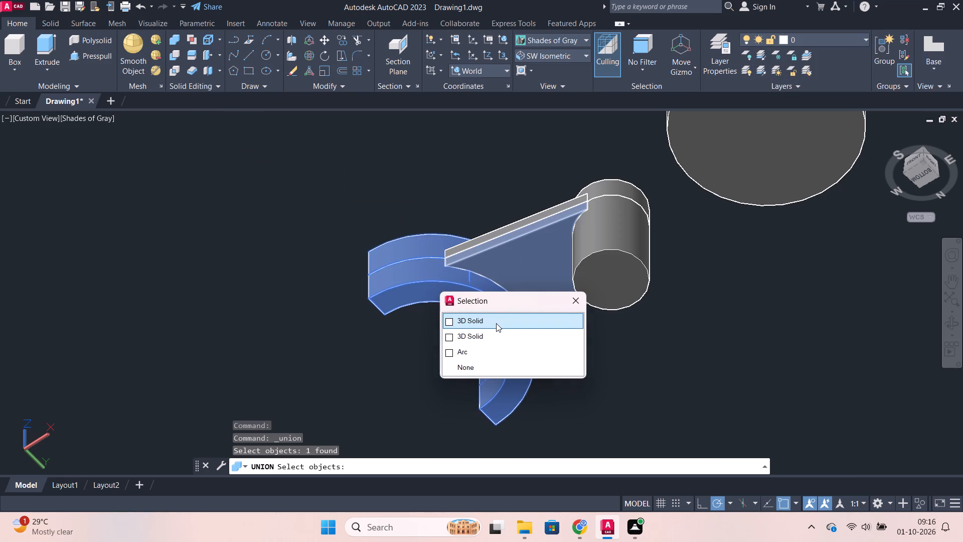
{"action": "left_click", "coordinate": [496, 323]}
{"action": "left_click", "coordinate": [524, 257]}
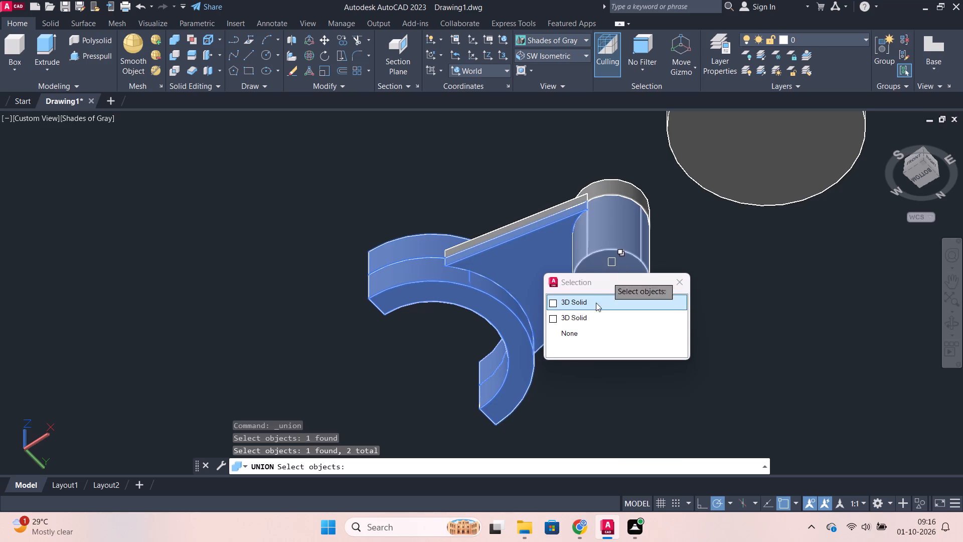
{"action": "left_click", "coordinate": [552, 303]}
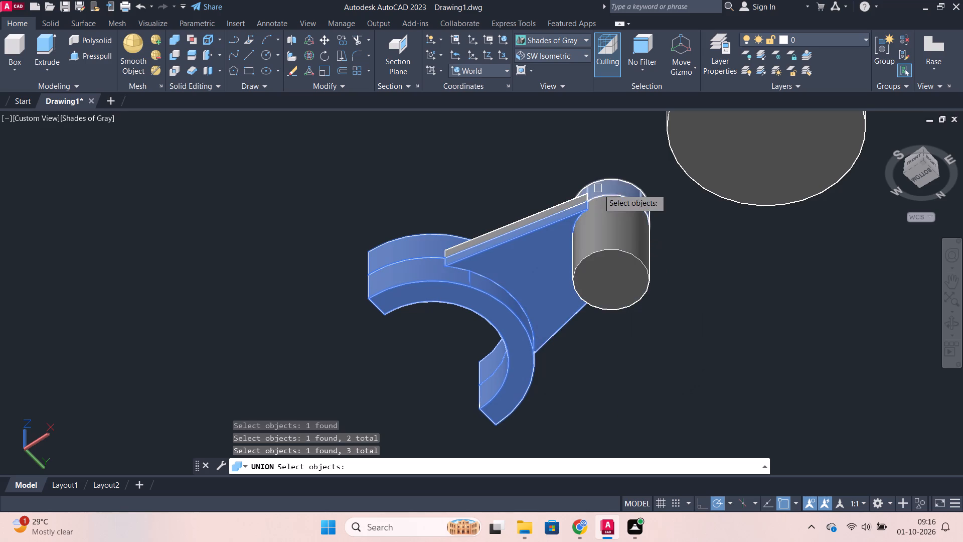
{"action": "left_click", "coordinate": [598, 189]}
{"action": "left_click", "coordinate": [619, 221]}
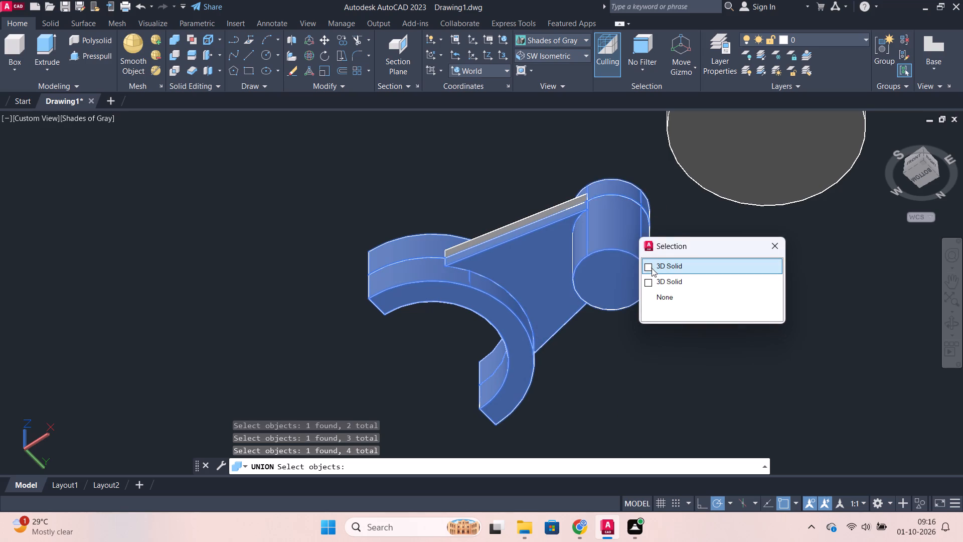
{"action": "left_click", "coordinate": [652, 268]}
{"action": "left_click", "coordinate": [509, 224]}
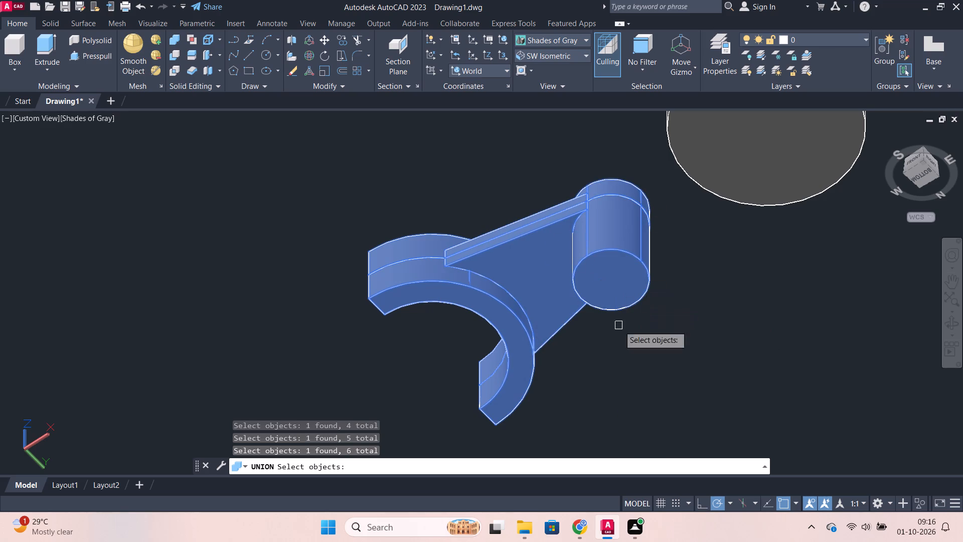
{"action": "middle_click_drag", "start_coordinate": [451, 208], "coordinate": [385, 324], "text": "shift"}
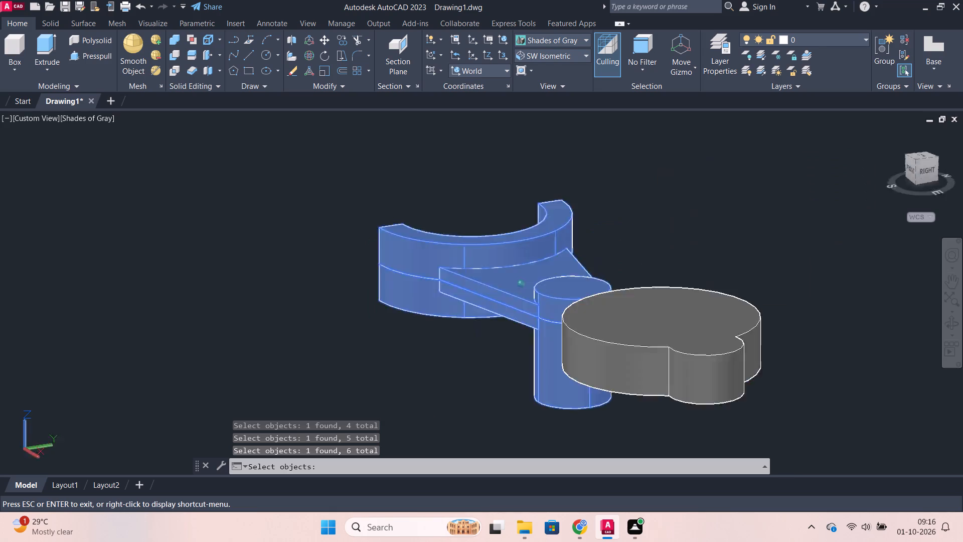
{"action": "middle_click_drag", "start_coordinate": [385, 324], "coordinate": [475, 321], "text": "shift"}
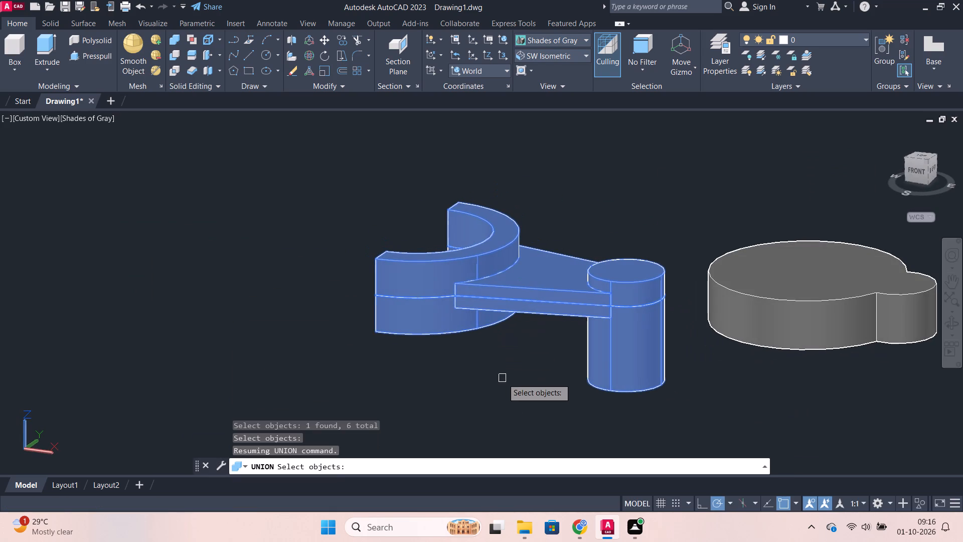
{"action": "key", "text": "Return"}
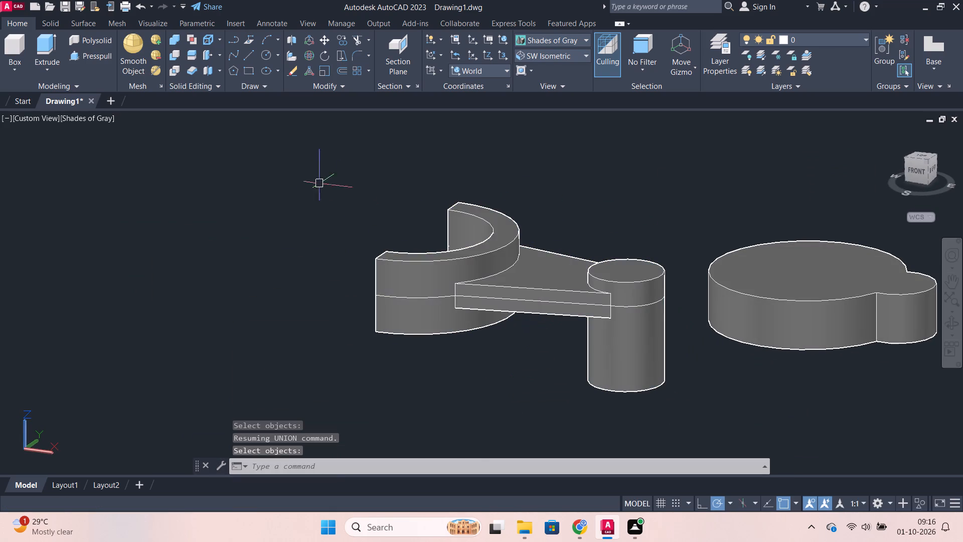
Move the joined fork, arm and cylinder together with their profile lines, taking the centre of the cylinder's bottom face as base point.
{"action": "left_click", "coordinate": [256, 146]}
{"action": "left_click", "coordinate": [678, 439]}
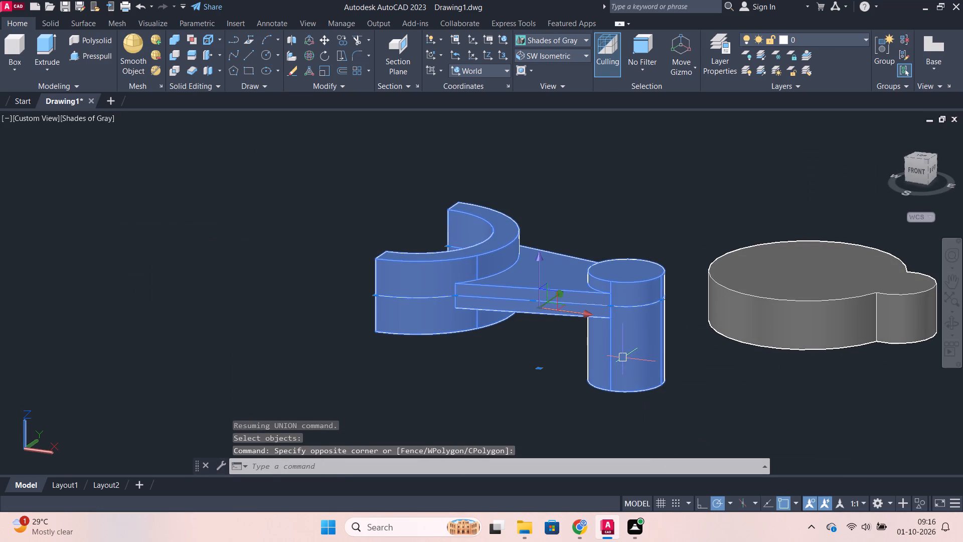
{"action": "key", "text": "m"}
{"action": "key", "text": "Return"}
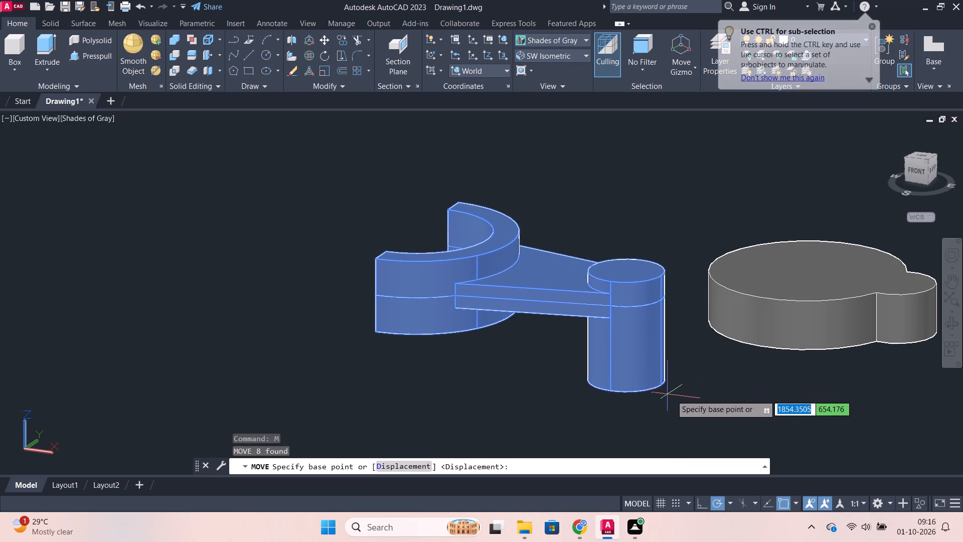
{"action": "middle_click_drag", "start_coordinate": [670, 395], "coordinate": [622, 252], "text": "shift"}
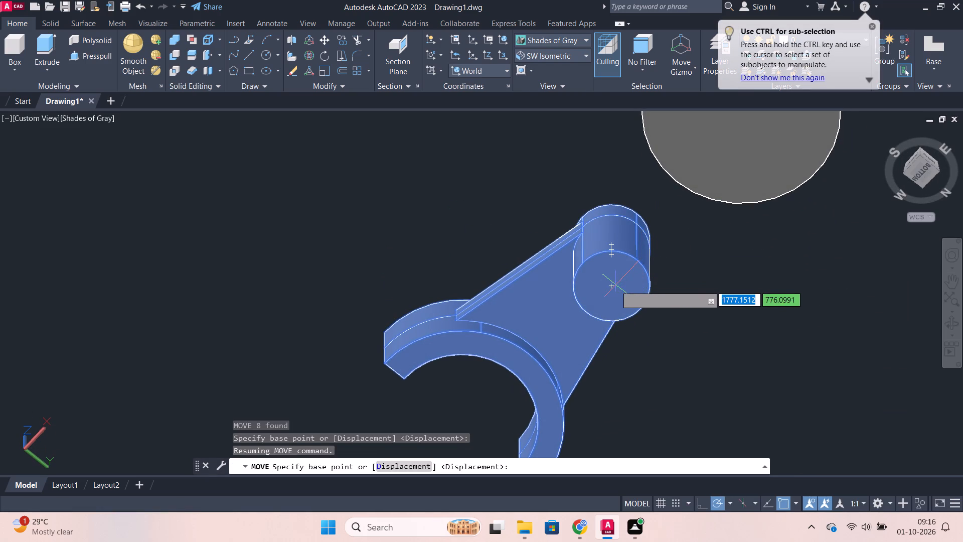
{"action": "left_click", "coordinate": [612, 287]}
{"action": "scroll", "coordinate": [591, 227], "scroll_direction": "down", "scroll_amount": 1}
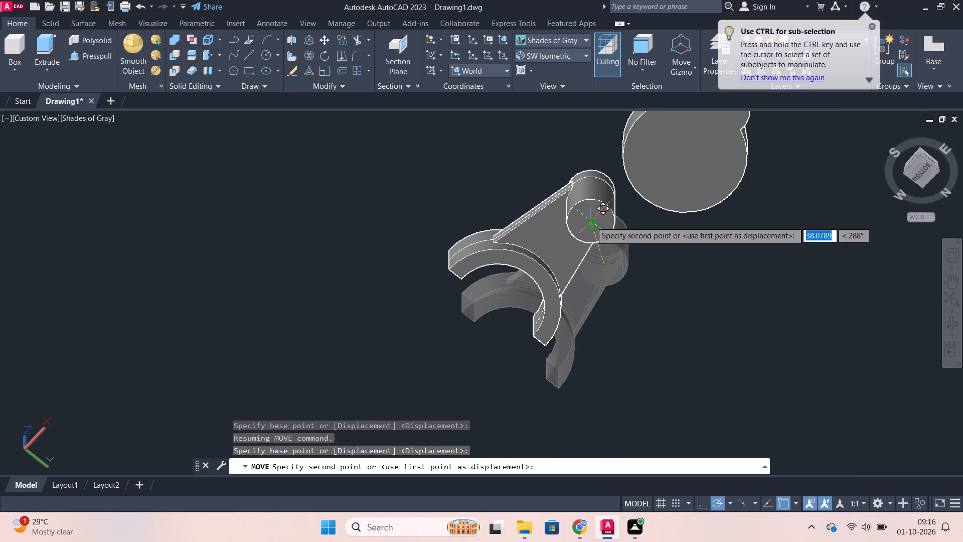
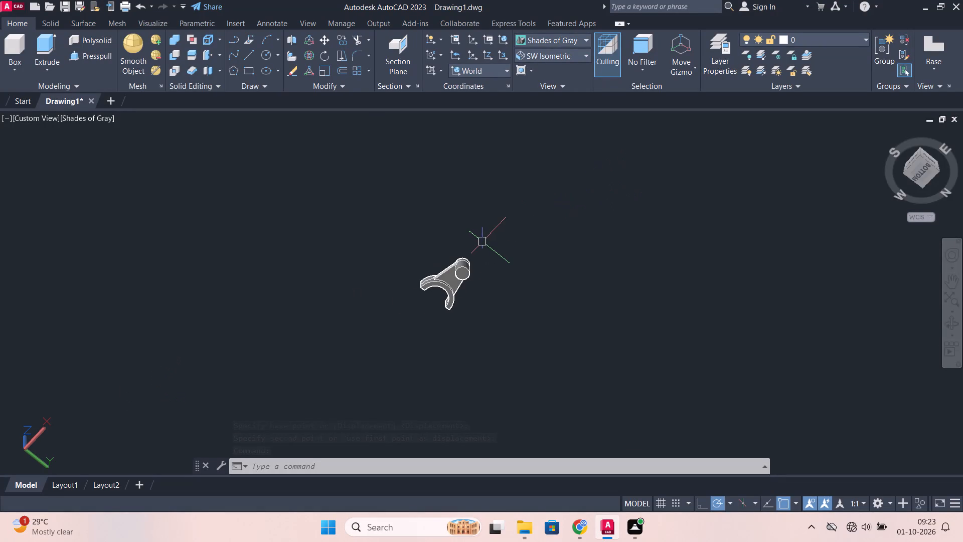
Move the joined fork, arm and cylinder with their profile lines from the cylinder's bottom face centre to just beside the lobed round body.
{"action": "scroll", "coordinate": [483, 242], "scroll_direction": "up", "scroll_amount": 2}
{"action": "left_click_drag", "start_coordinate": [273, 233], "coordinate": [282, 232]}
{"action": "left_click", "coordinate": [543, 393]}
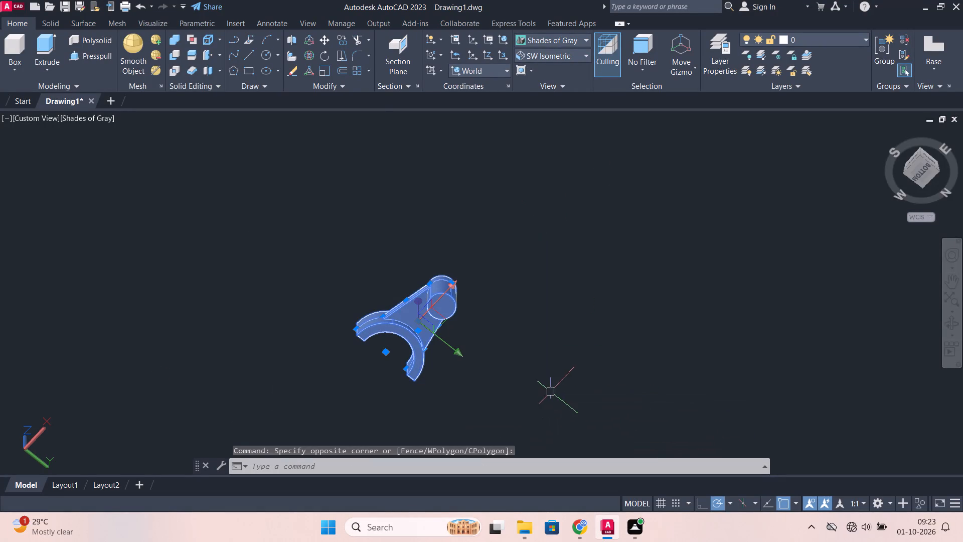
{"action": "key", "text": "m"}
{"action": "key", "text": "Return"}
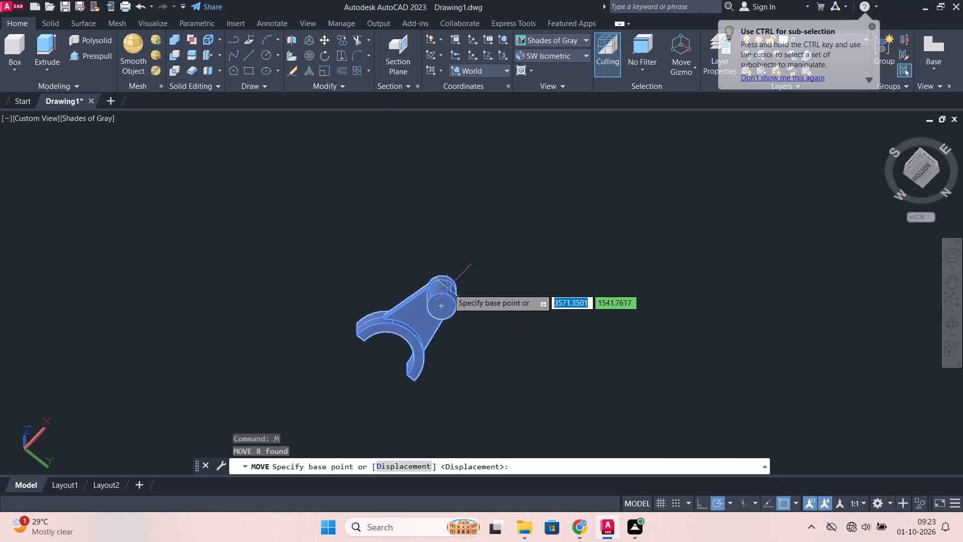
{"action": "left_click", "coordinate": [441, 308]}
{"action": "scroll", "coordinate": [280, 287], "scroll_direction": "down", "scroll_amount": 4}
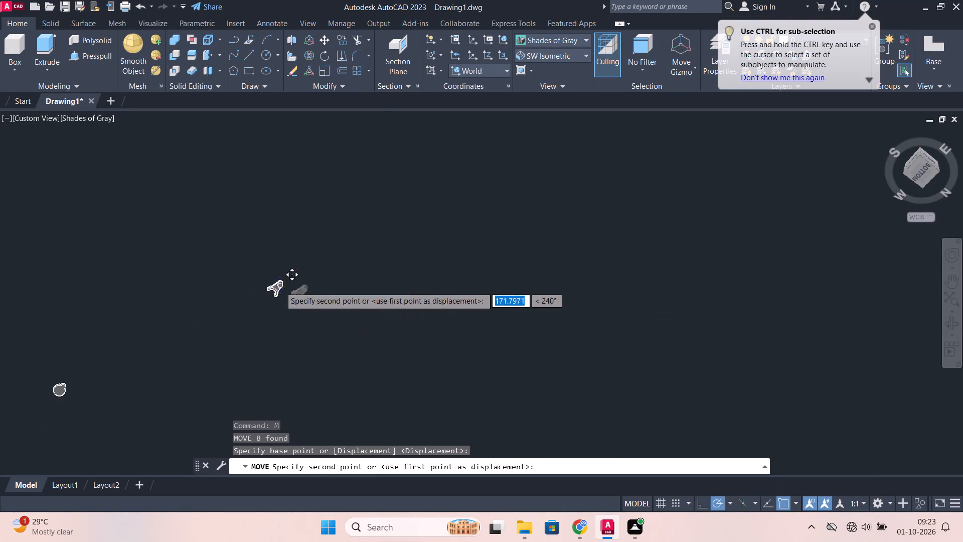
{"action": "scroll", "coordinate": [272, 303], "scroll_direction": "down", "scroll_amount": 3}
{"action": "scroll", "coordinate": [196, 353], "scroll_direction": "up", "scroll_amount": 4}
{"action": "scroll", "coordinate": [271, 242], "scroll_direction": "up", "scroll_amount": 4}
{"action": "scroll", "coordinate": [348, 253], "scroll_direction": "up", "scroll_amount": 4}
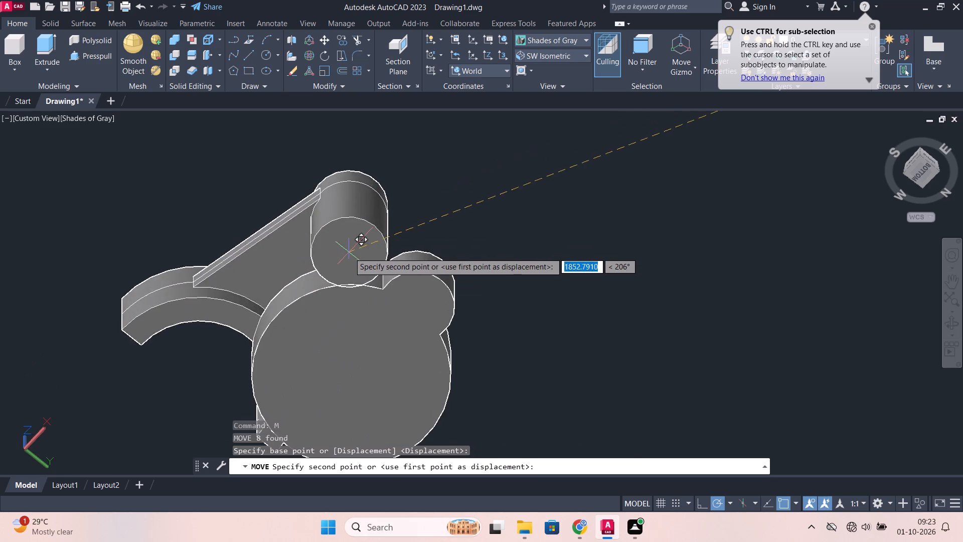
{"action": "middle_click_drag", "start_coordinate": [349, 170], "coordinate": [380, 199], "text": "shift"}
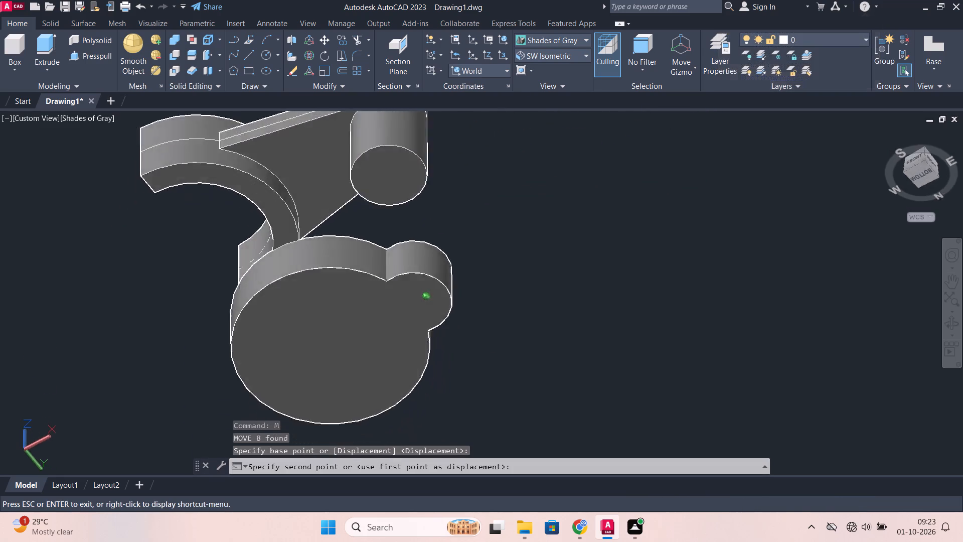
{"action": "middle_click_drag", "start_coordinate": [380, 199], "coordinate": [379, 314], "text": "shift"}
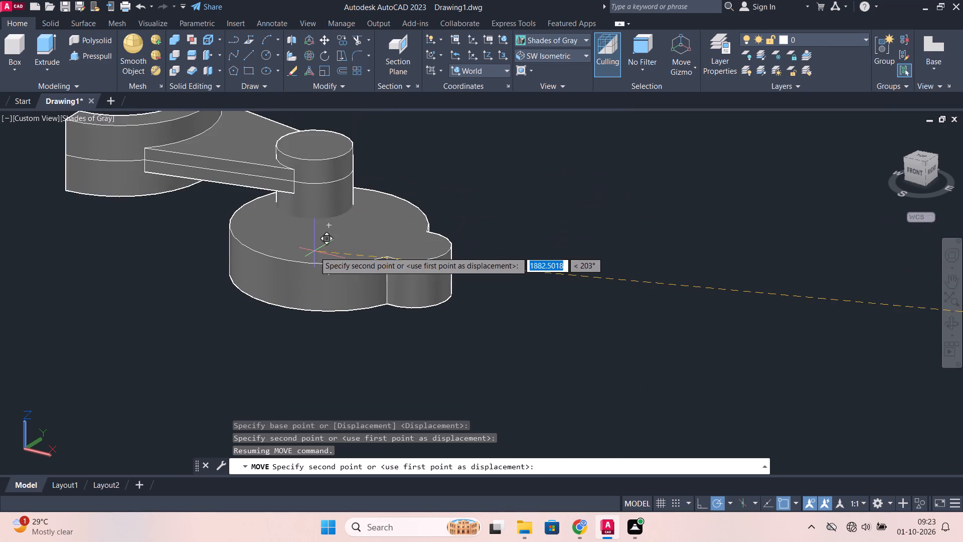
{"action": "scroll", "coordinate": [338, 276], "scroll_direction": "down", "scroll_amount": 2}
{"action": "middle_click_drag", "start_coordinate": [344, 345], "coordinate": [341, 354], "text": "shift"}
{"action": "scroll", "coordinate": [340, 289], "scroll_direction": "down", "scroll_amount": 1, "text": "shift"}
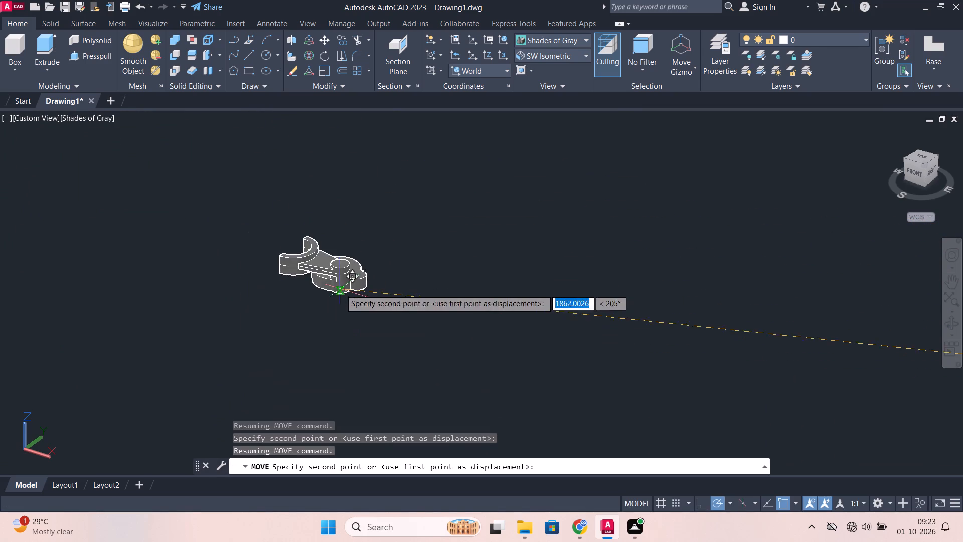
{"action": "scroll", "coordinate": [391, 267], "scroll_direction": "up", "scroll_amount": 1}
{"action": "middle_click_drag", "start_coordinate": [393, 267], "coordinate": [292, 372], "text": "shift"}
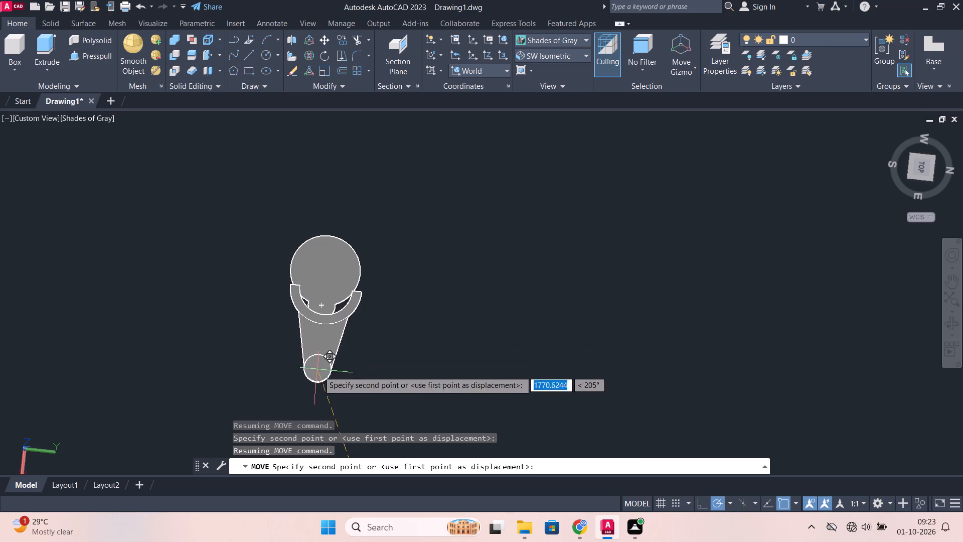
{"action": "left_click", "coordinate": [312, 396]}
Move only the joined solid from the cylinder's bottom face centre onto the centre of the lobed round body's top face.
{"action": "scroll", "coordinate": [376, 373], "scroll_direction": "down", "scroll_amount": 4}
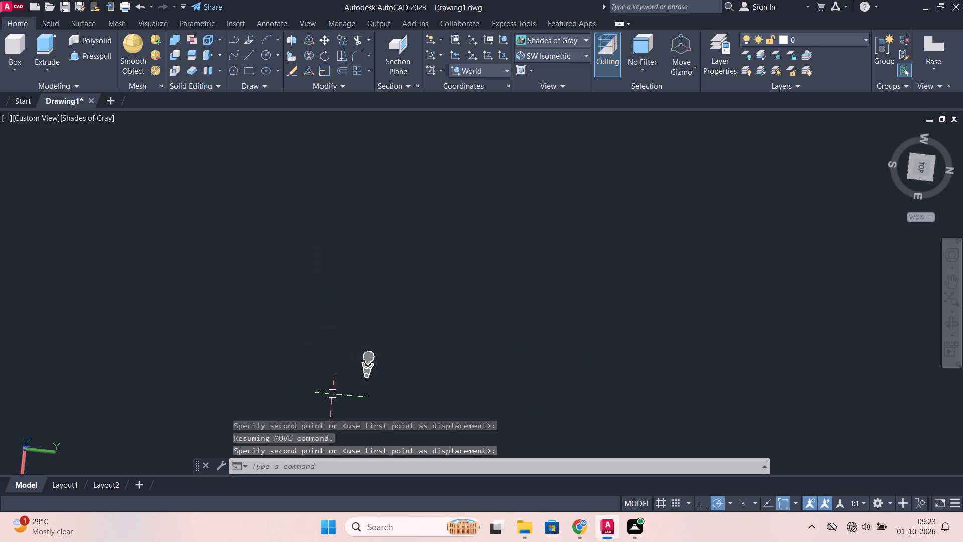
{"action": "scroll", "coordinate": [335, 378], "scroll_direction": "up", "scroll_amount": 7}
{"action": "scroll", "coordinate": [451, 372], "scroll_direction": "up", "scroll_amount": 1}
{"action": "middle_click_drag", "start_coordinate": [459, 372], "coordinate": [625, 216], "text": "shift"}
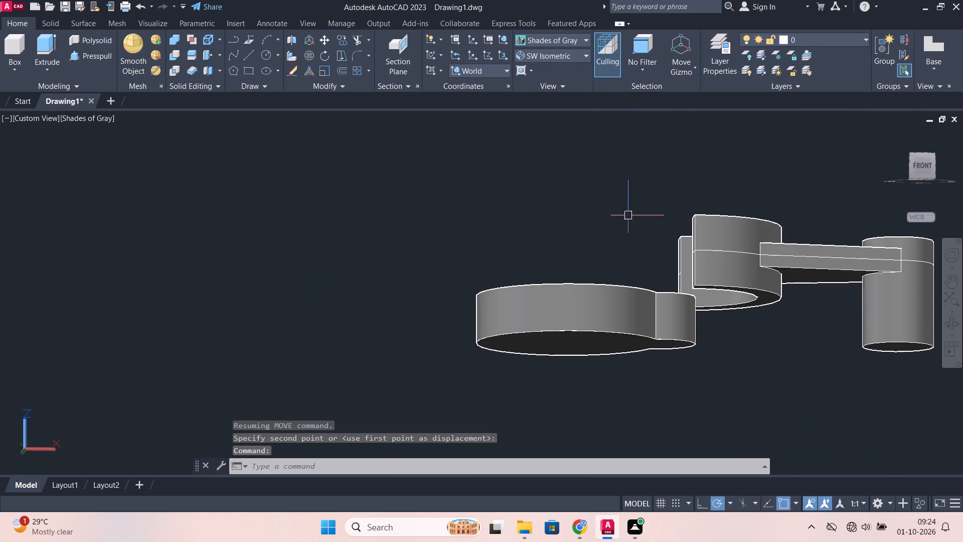
{"action": "scroll", "coordinate": [686, 310], "scroll_direction": "up", "scroll_amount": 1}
{"action": "middle_click_drag", "start_coordinate": [707, 328], "coordinate": [588, 315]}
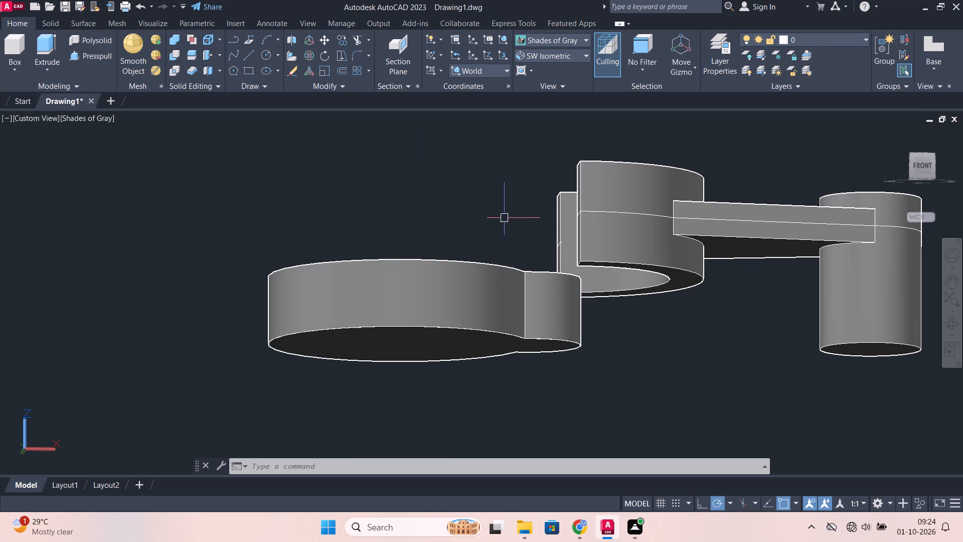
{"action": "middle_click_drag", "start_coordinate": [445, 174], "coordinate": [445, 189], "text": "shift"}
{"action": "middle_click_drag", "start_coordinate": [687, 328], "coordinate": [559, 311]}
{"action": "scroll", "coordinate": [555, 311], "scroll_direction": "up", "scroll_amount": 1}
{"action": "middle_click_drag", "start_coordinate": [559, 311], "coordinate": [534, 306]}
{"action": "scroll", "coordinate": [646, 299], "scroll_direction": "down", "scroll_amount": 3}
{"action": "scroll", "coordinate": [578, 197], "scroll_direction": "up", "scroll_amount": 3}
{"action": "scroll", "coordinate": [576, 190], "scroll_direction": "down", "scroll_amount": 3}
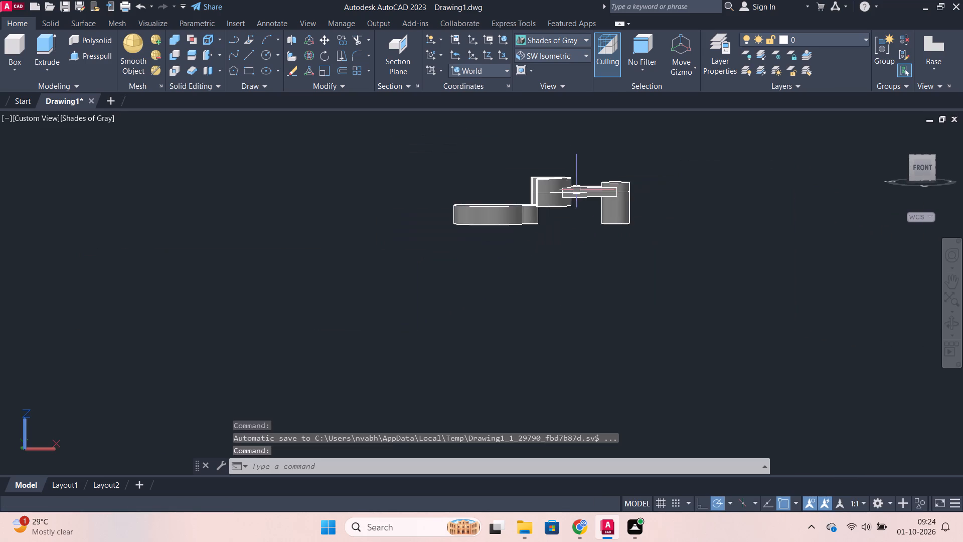
{"action": "scroll", "coordinate": [590, 223], "scroll_direction": "up", "scroll_amount": 2}
{"action": "middle_click_drag", "start_coordinate": [700, 281], "coordinate": [684, 260], "text": "shift"}
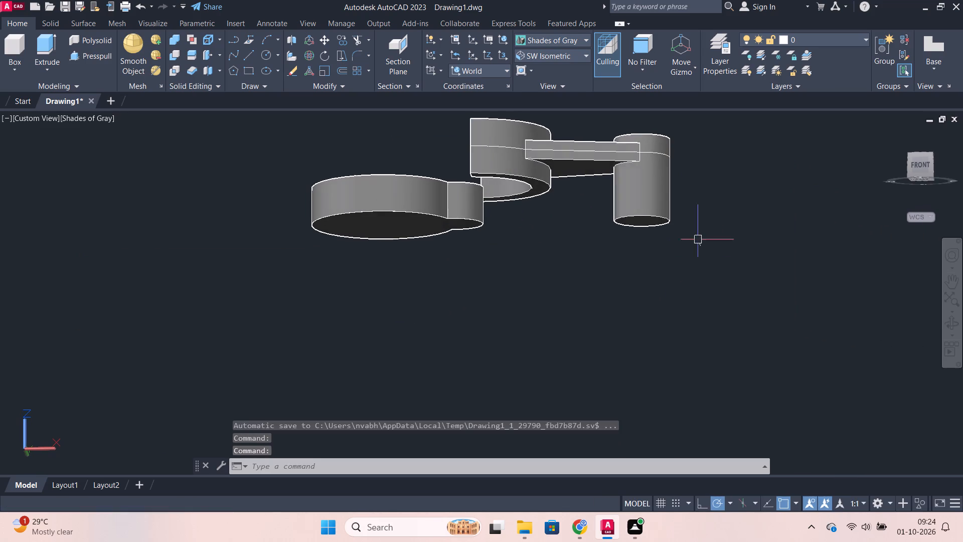
{"action": "left_click_drag", "start_coordinate": [652, 196], "coordinate": [648, 193]}
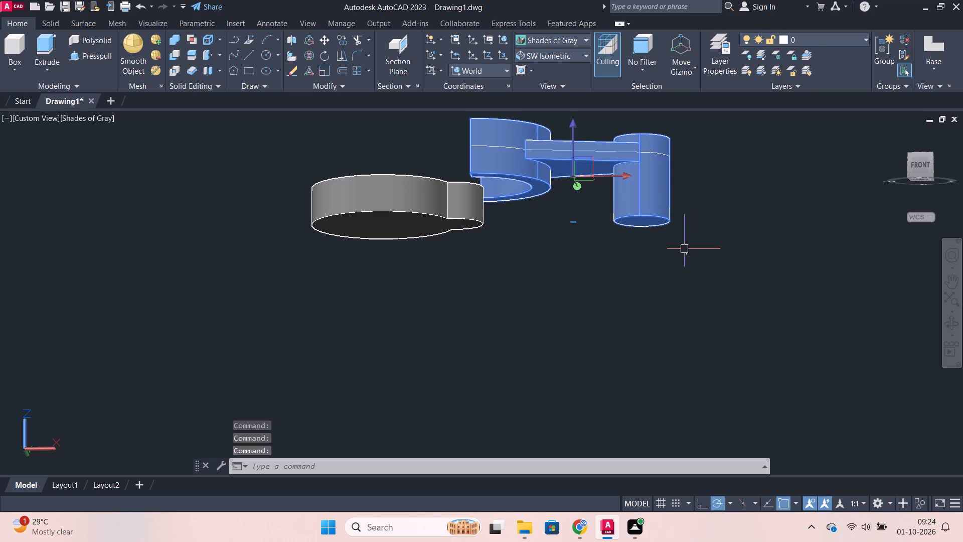
{"action": "key", "text": "Escape"}
{"action": "left_click", "coordinate": [656, 185]}
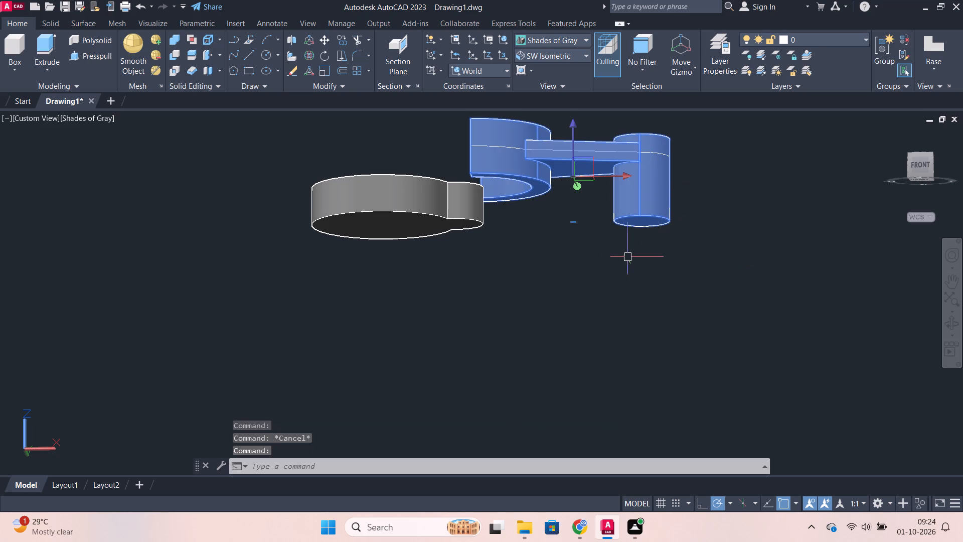
{"action": "key", "text": "m"}
{"action": "key", "text": "Return"}
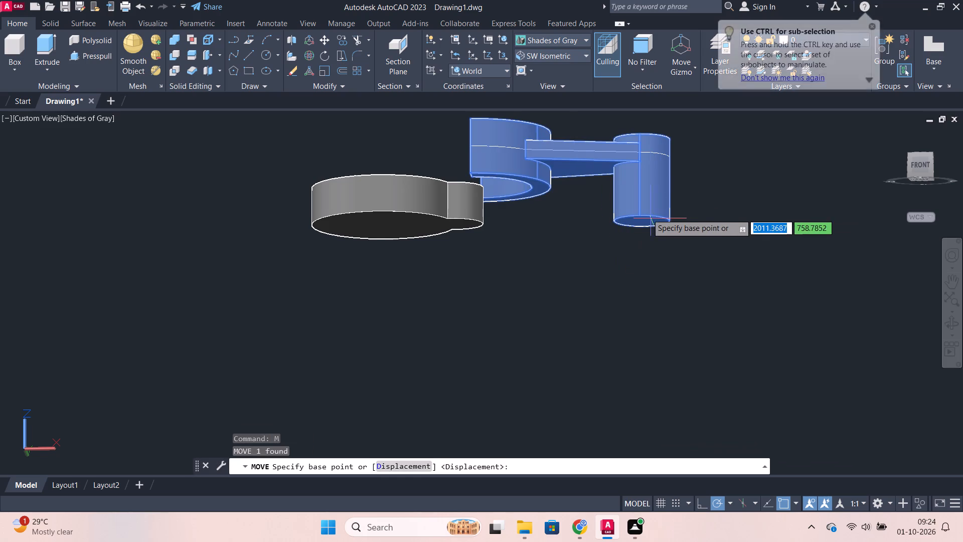
{"action": "scroll", "coordinate": [646, 213], "scroll_direction": "up", "scroll_amount": 4}
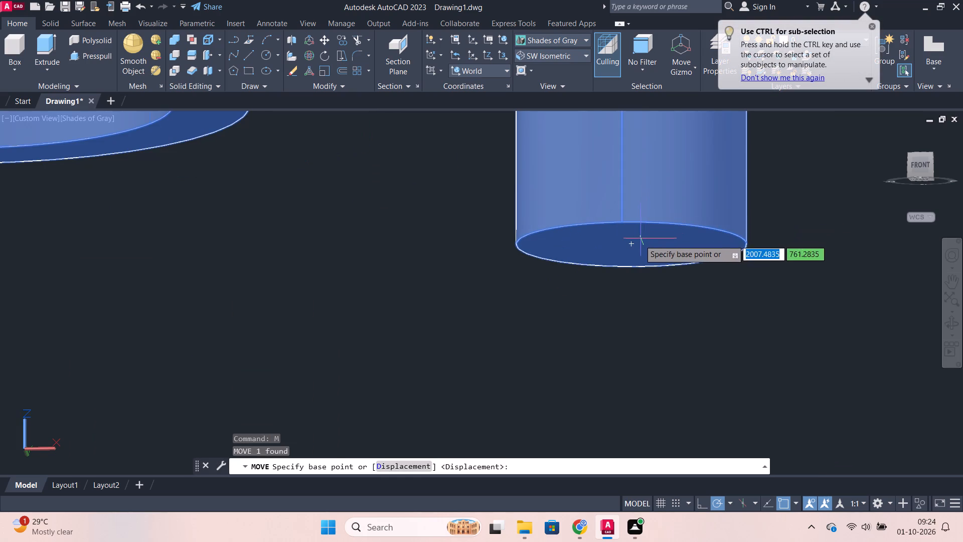
{"action": "left_click", "coordinate": [634, 245]}
{"action": "scroll", "coordinate": [604, 245], "scroll_direction": "down", "scroll_amount": 4}
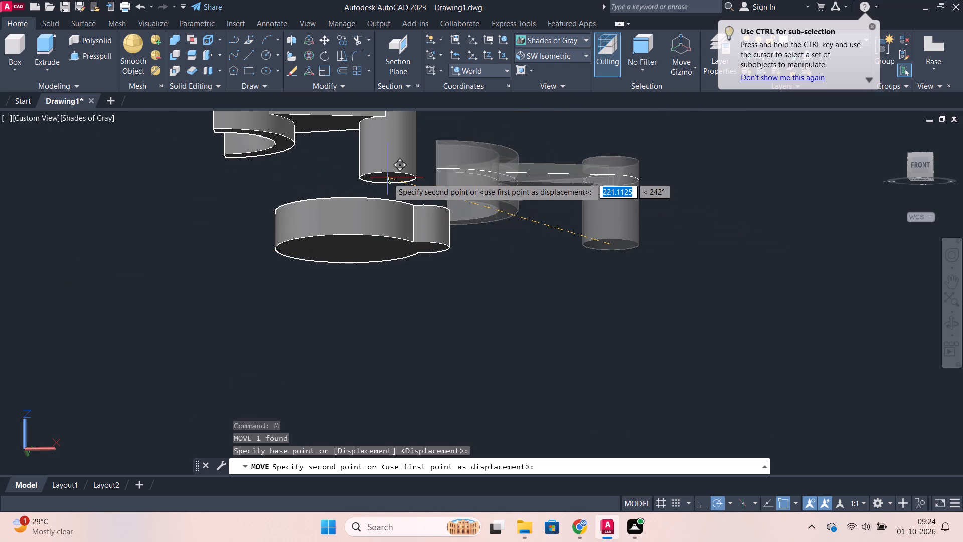
{"action": "middle_click_drag", "start_coordinate": [400, 177], "coordinate": [408, 207], "text": "shift"}
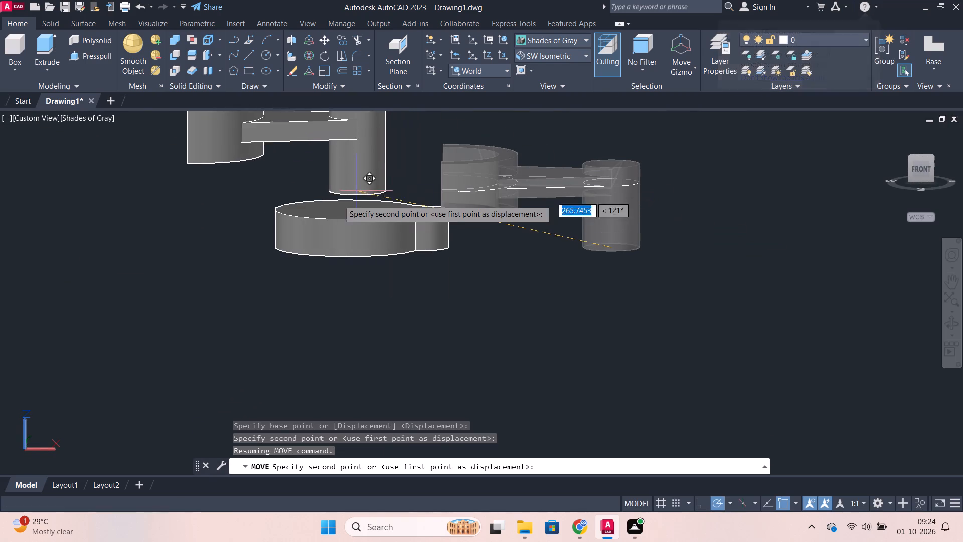
{"action": "left_click", "coordinate": [347, 209]}
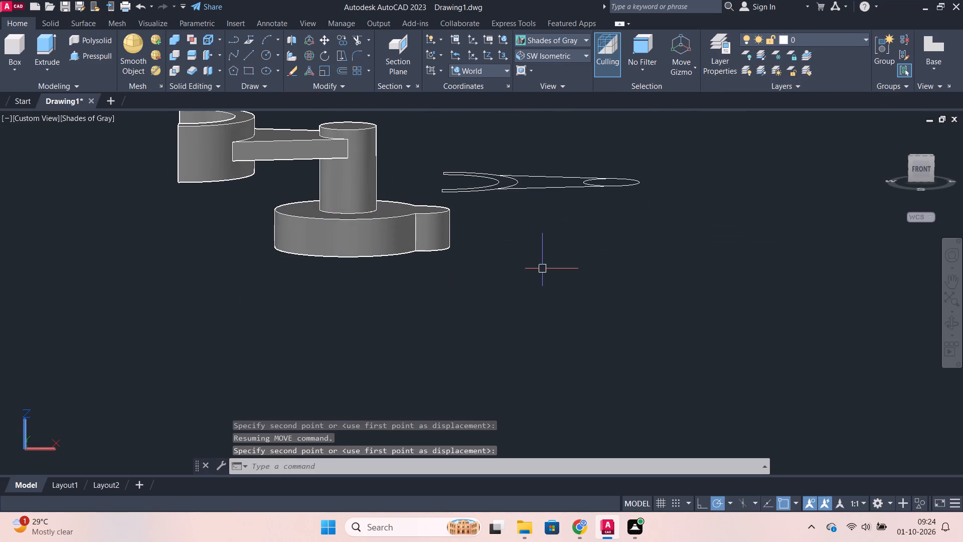
Erase the leftover arm profile lines, the cylinder's circle and the fork's far end line.
{"action": "middle_click_drag", "start_coordinate": [543, 269], "coordinate": [537, 255], "text": "shift"}
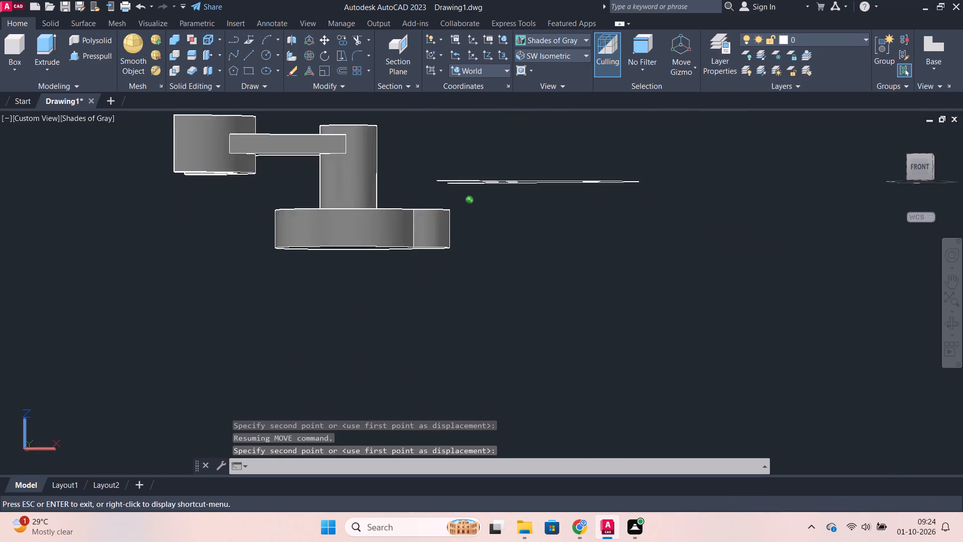
{"action": "middle_click_drag", "start_coordinate": [537, 255], "coordinate": [524, 317], "text": "shift"}
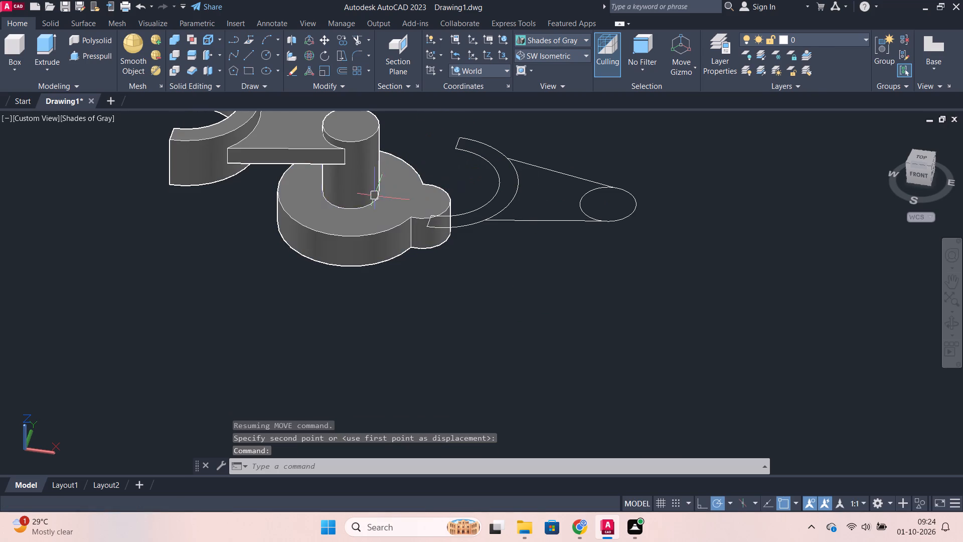
{"action": "left_click_drag", "start_coordinate": [443, 131], "coordinate": [466, 136]}
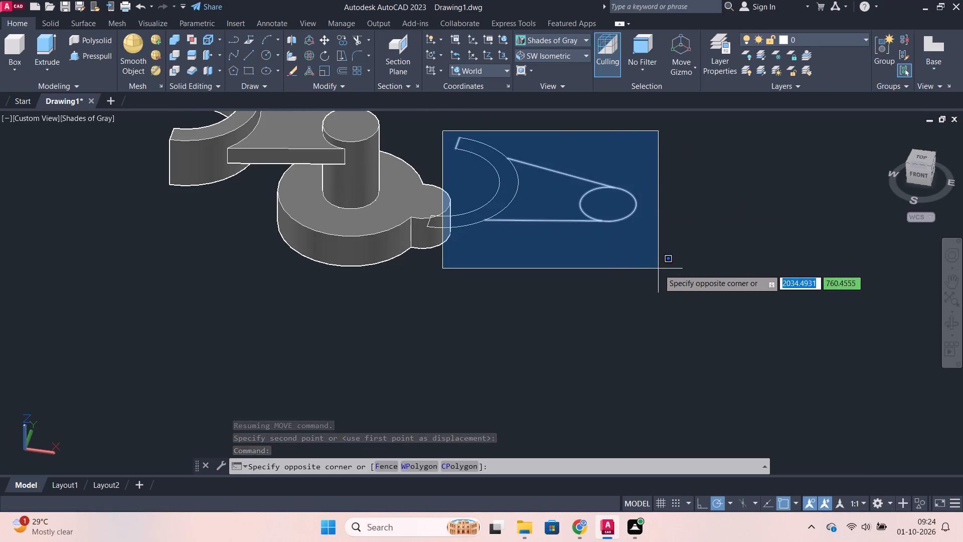
{"action": "left_click", "coordinate": [660, 269]}
{"action": "key", "text": "e"}
{"action": "key", "text": "Return"}
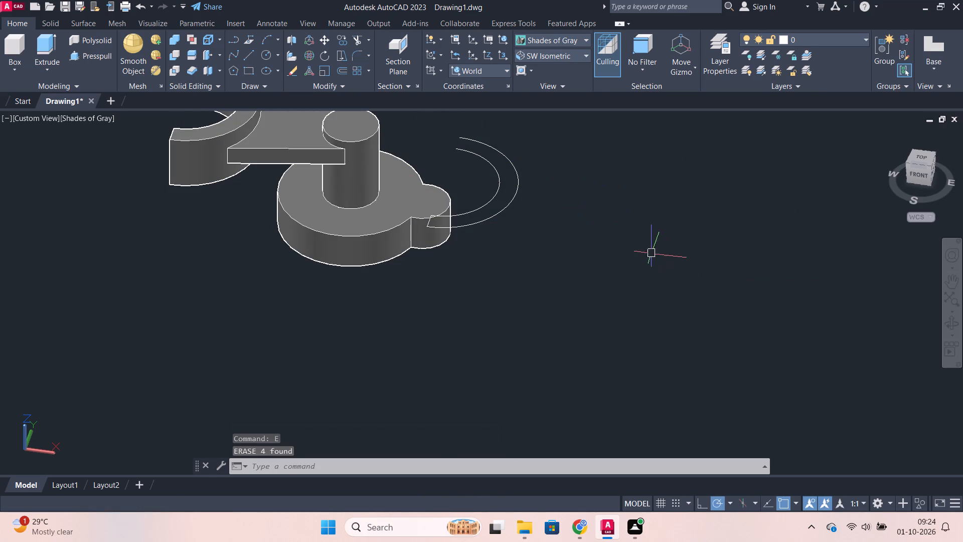
Erase the two leftover half-ring arcs of the fork profile, keeping the lobed round body.
{"action": "left_click", "coordinate": [438, 120]}
{"action": "left_click", "coordinate": [553, 282]}
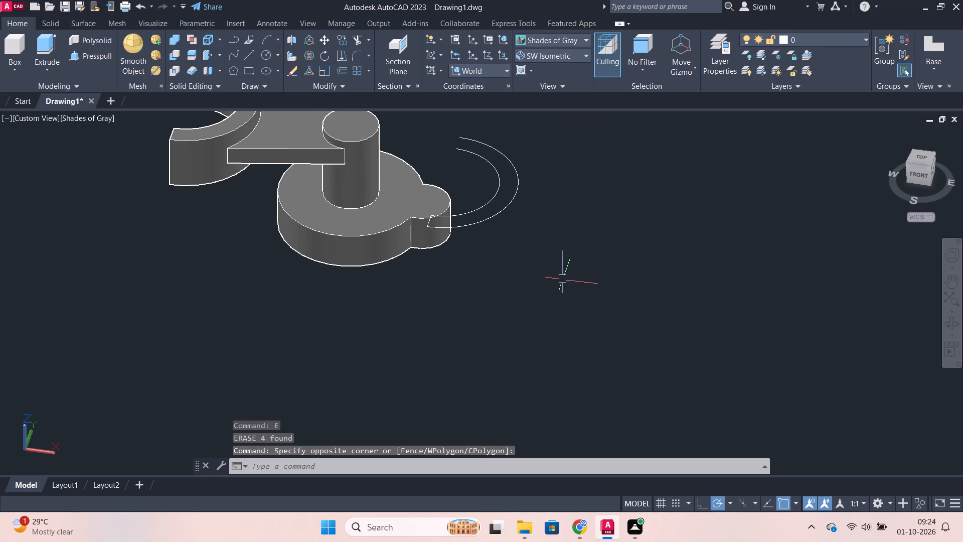
{"action": "left_click_drag", "start_coordinate": [574, 273], "coordinate": [567, 259]}
{"action": "left_click", "coordinate": [445, 135]}
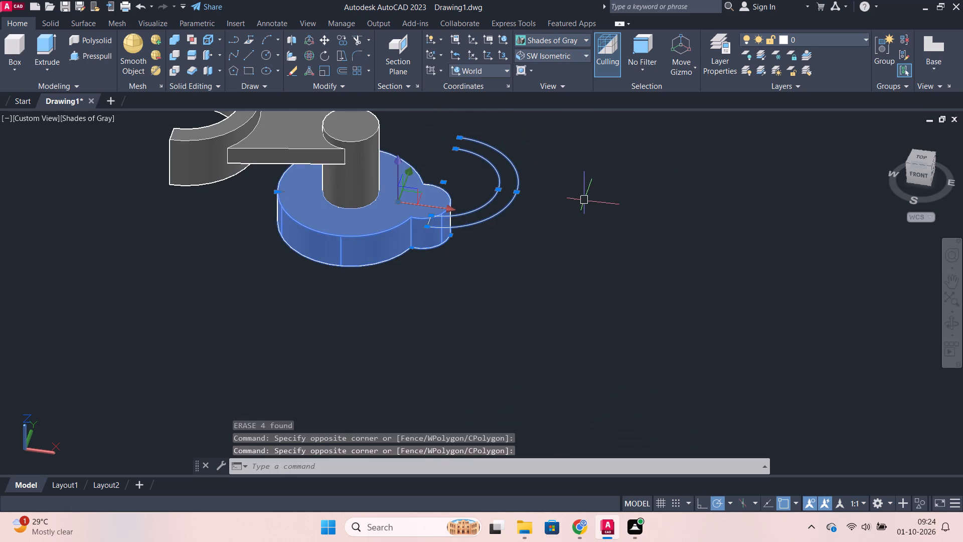
{"action": "key", "text": "Escape"}
{"action": "left_click", "coordinate": [584, 253]}
{"action": "left_click", "coordinate": [463, 142]}
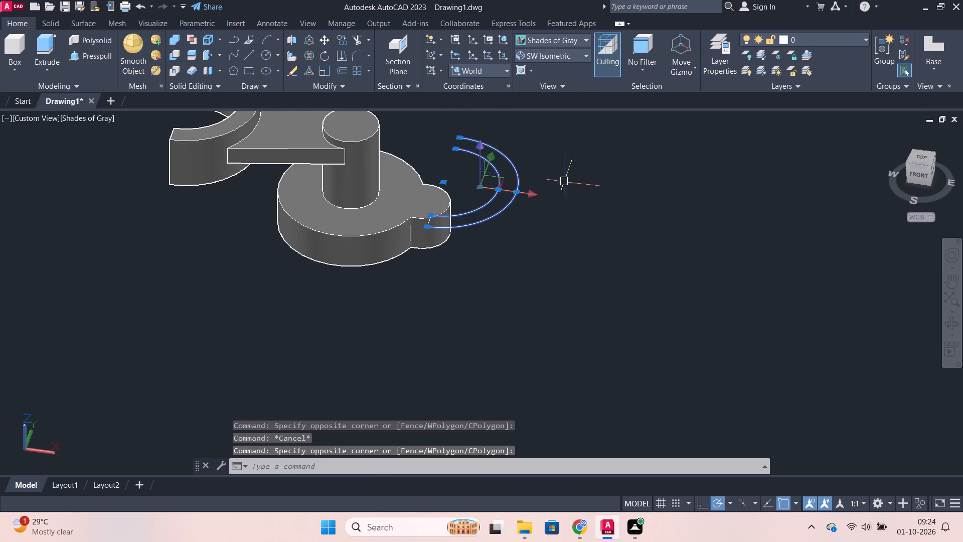
{"action": "key", "text": "e"}
{"action": "key", "text": "Return"}
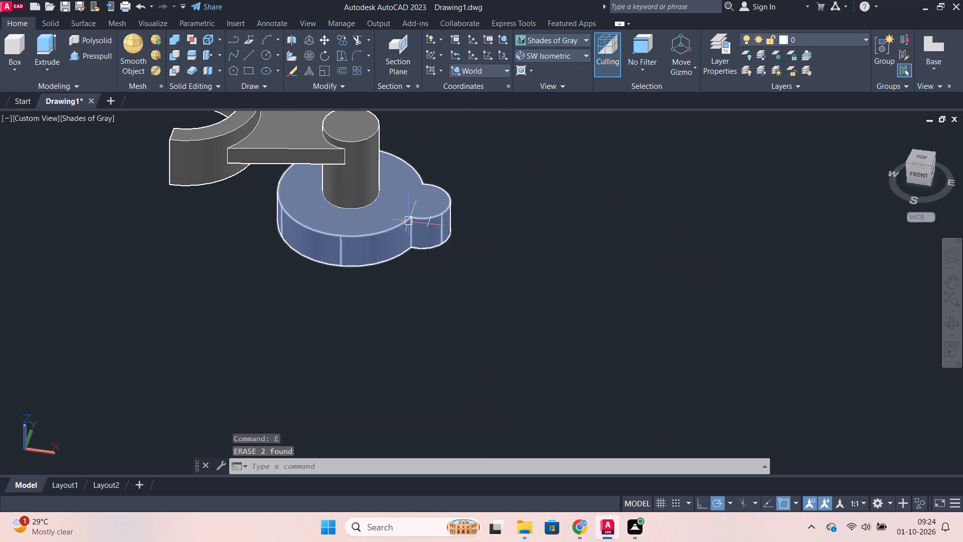
Erase the last short profile line overlapping the small lobe of the round body.
{"action": "left_click", "coordinate": [435, 225]}
{"action": "scroll", "coordinate": [522, 255], "scroll_direction": "up", "scroll_amount": 2}
{"action": "middle_click_drag", "start_coordinate": [522, 254], "coordinate": [529, 254], "text": "shift"}
{"action": "key", "text": "Escape"}
{"action": "left_click", "coordinate": [339, 193]}
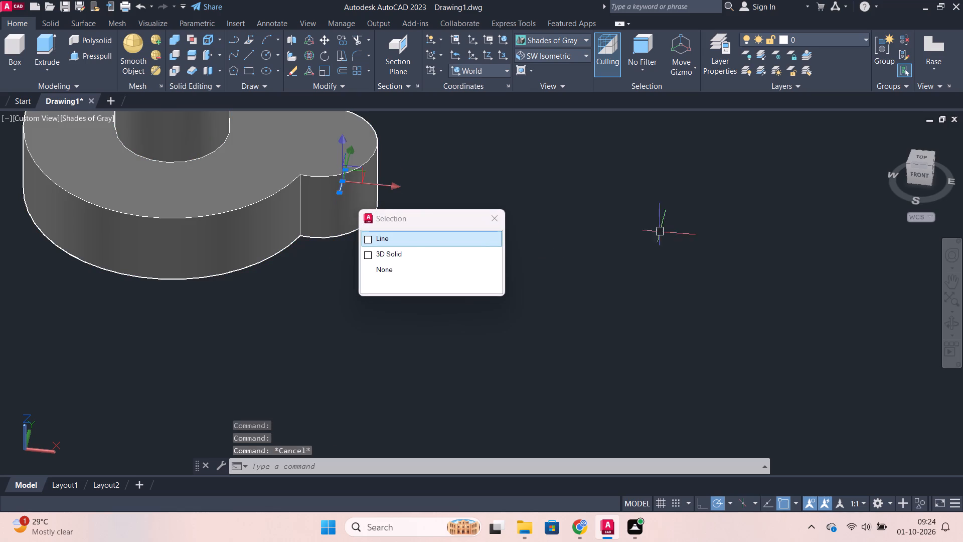
{"action": "left_click", "coordinate": [392, 240]}
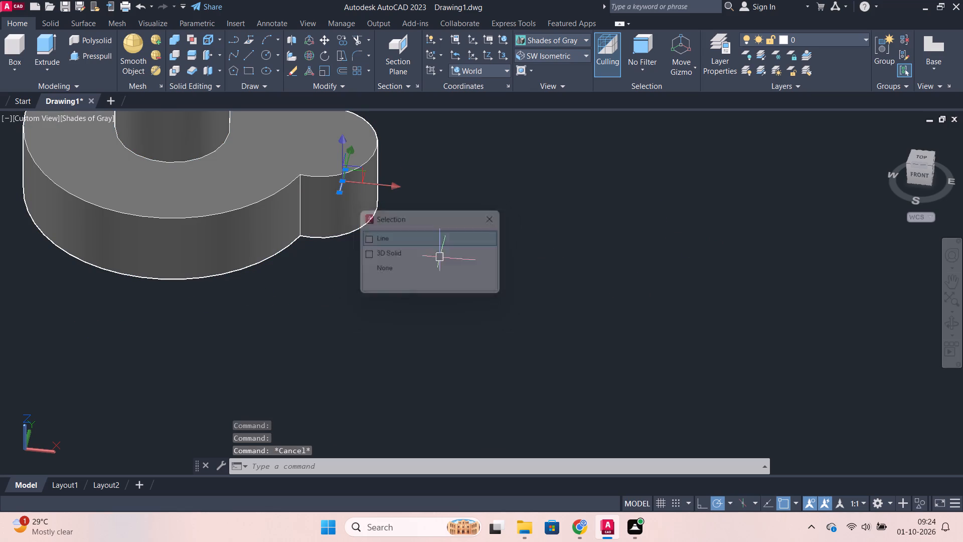
{"action": "key", "text": "e"}
{"action": "key", "text": "Return"}
Draw a circle of diameter 20 centred on the top face of the upright cylinder.
{"action": "scroll", "coordinate": [431, 366], "scroll_direction": "down", "scroll_amount": 2}
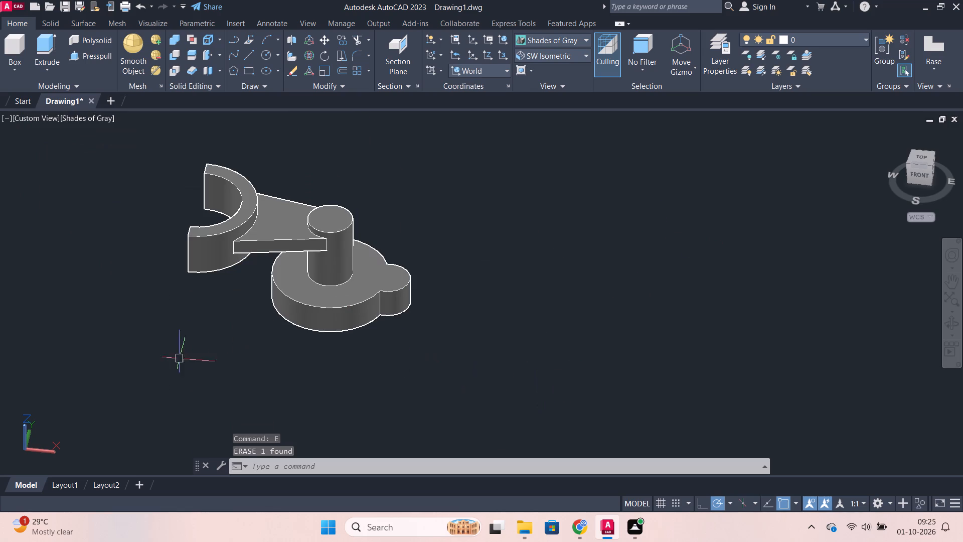
{"action": "middle_click_drag", "start_coordinate": [246, 372], "coordinate": [248, 314], "text": "shift"}
{"action": "scroll", "coordinate": [379, 319], "scroll_direction": "up", "scroll_amount": 1}
{"action": "middle_click_drag", "start_coordinate": [447, 290], "coordinate": [444, 332], "text": "shift"}
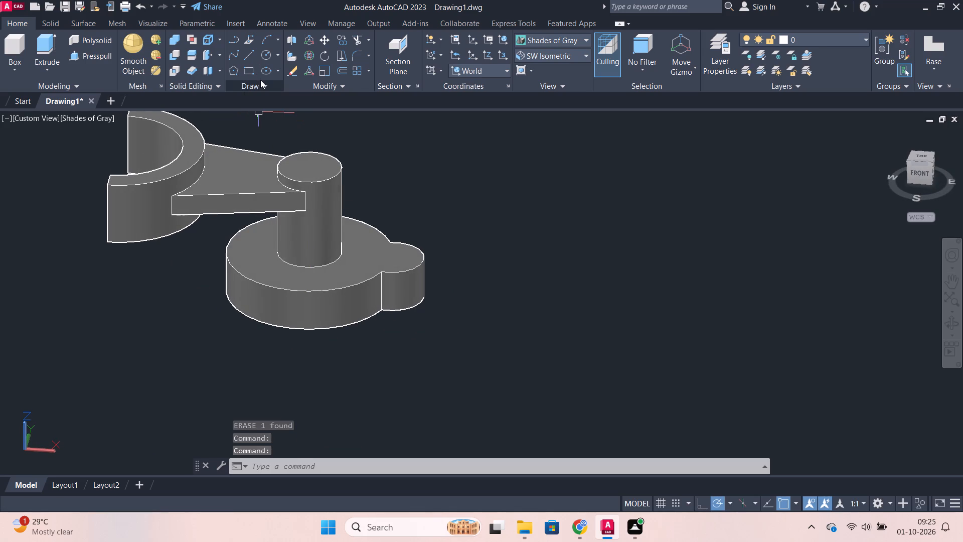
{"action": "left_click", "coordinate": [263, 60]}
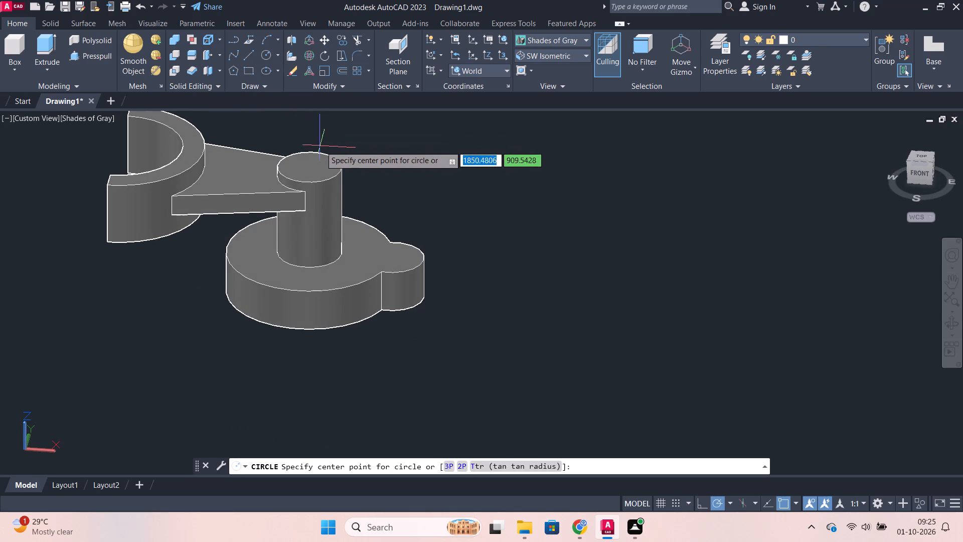
{"action": "scroll", "coordinate": [337, 171], "scroll_direction": "up", "scroll_amount": 2}
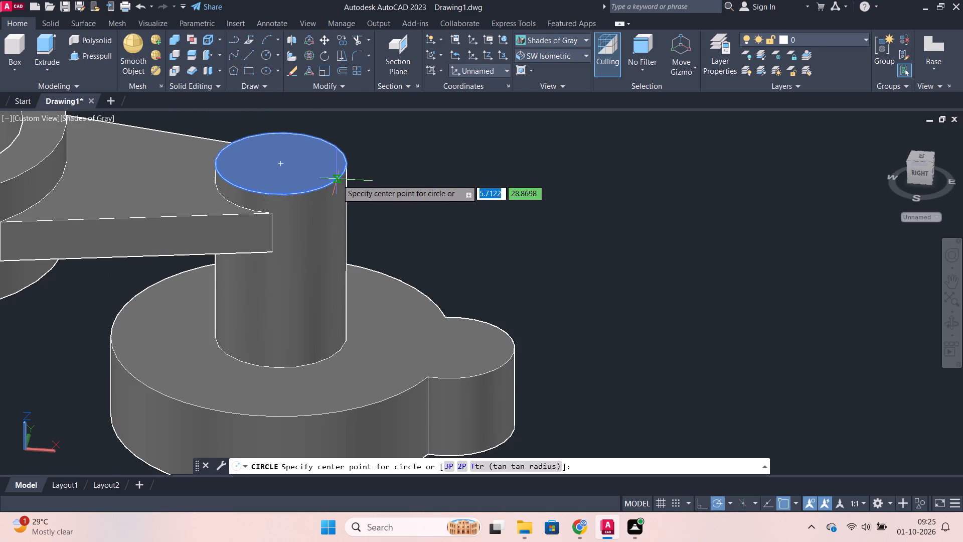
{"action": "scroll", "coordinate": [312, 135], "scroll_direction": "down", "scroll_amount": 1}
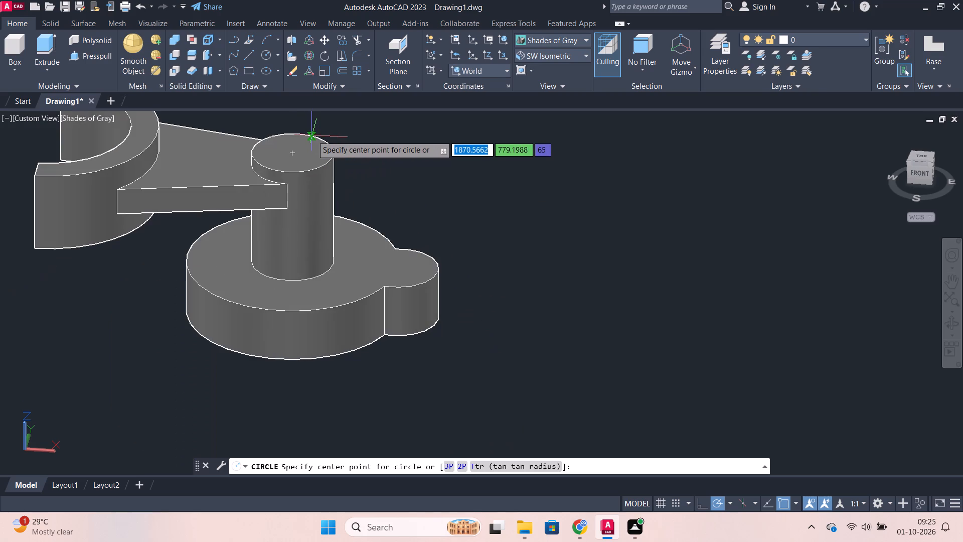
{"action": "scroll", "coordinate": [303, 145], "scroll_direction": "down", "scroll_amount": 3}
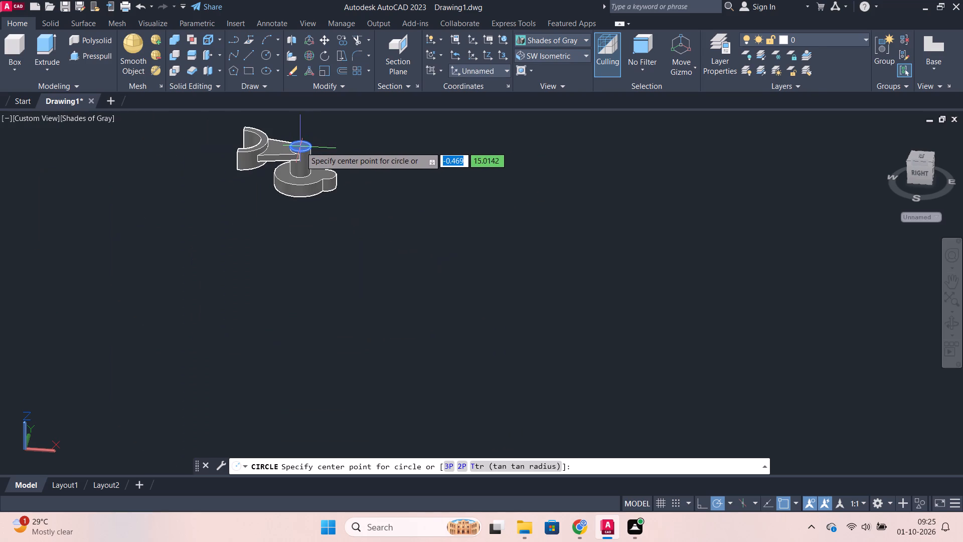
{"action": "left_click", "coordinate": [300, 147]}
{"action": "scroll", "coordinate": [300, 147], "scroll_direction": "up", "scroll_amount": 3}
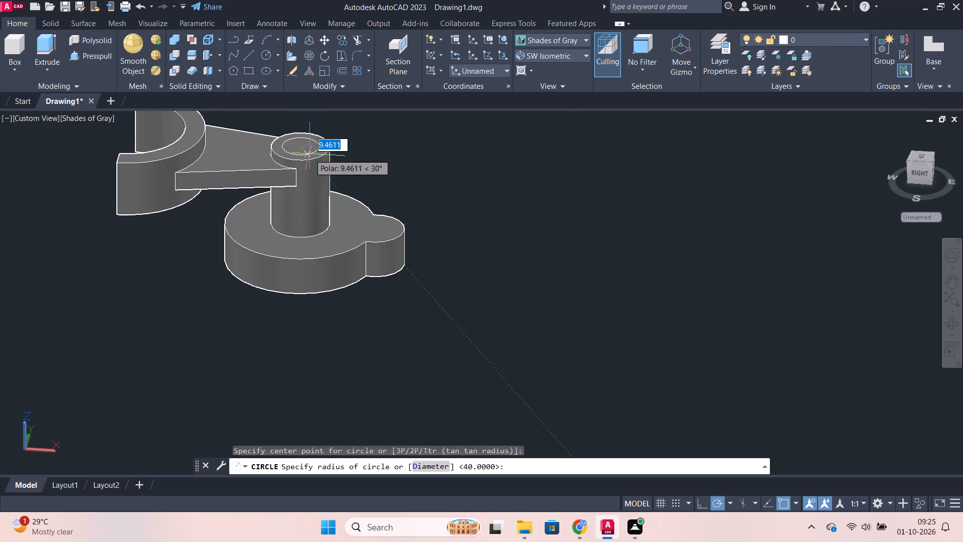
{"action": "scroll", "coordinate": [315, 157], "scroll_direction": "up", "scroll_amount": 3}
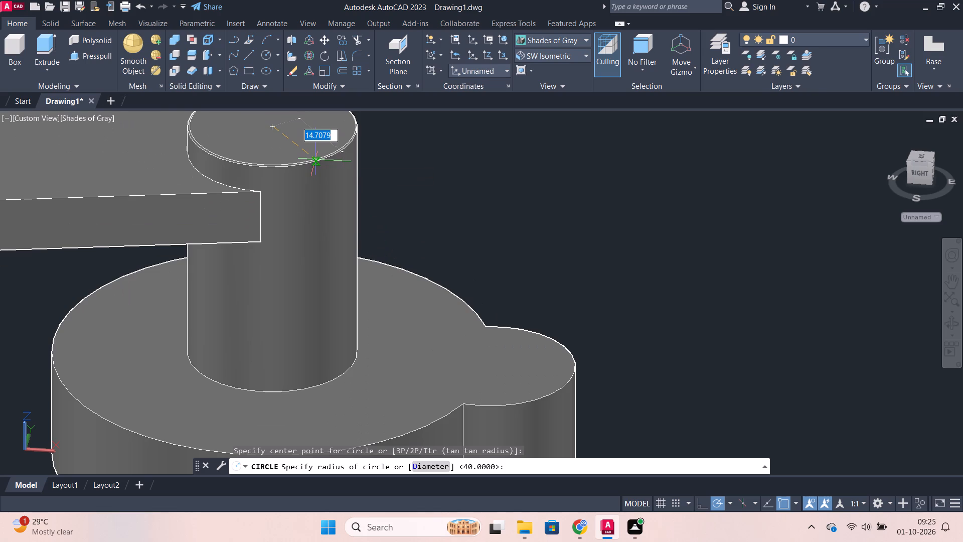
{"action": "scroll", "coordinate": [274, 142], "scroll_direction": "up", "scroll_amount": 3}
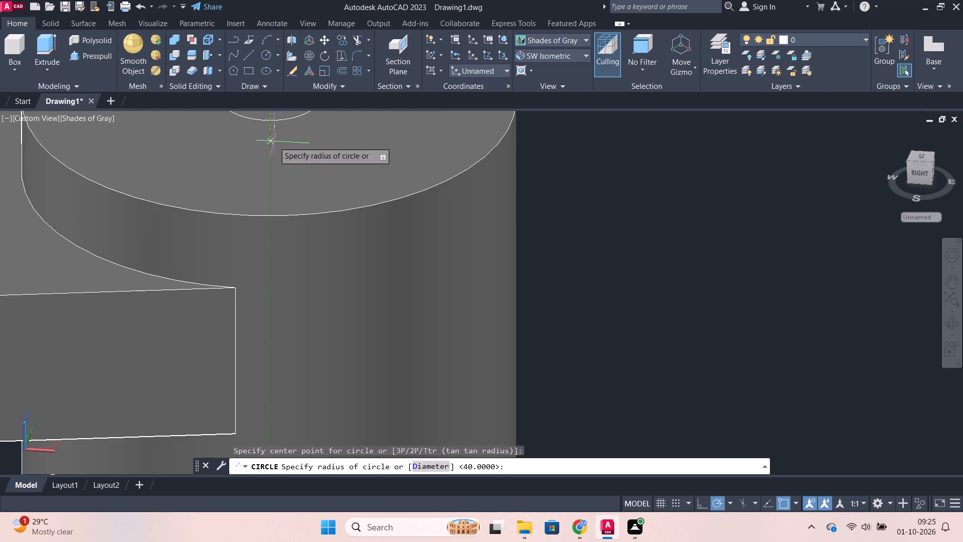
{"action": "scroll", "coordinate": [274, 142], "scroll_direction": "down", "scroll_amount": 3}
{"action": "middle_click_drag", "start_coordinate": [274, 142], "coordinate": [271, 304]}
{"action": "scroll", "coordinate": [266, 279], "scroll_direction": "up", "scroll_amount": 3}
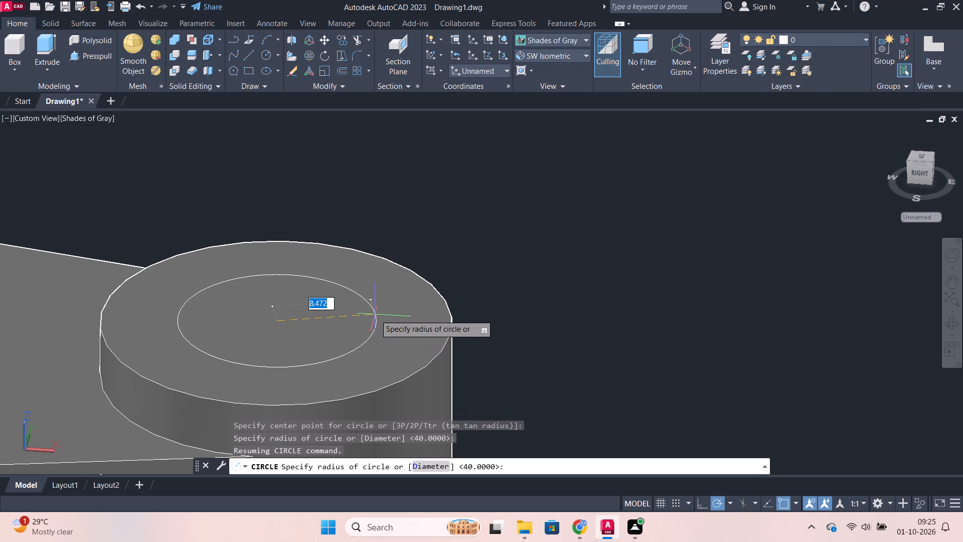
{"action": "key", "text": "d"}
{"action": "key", "text": "Return"}
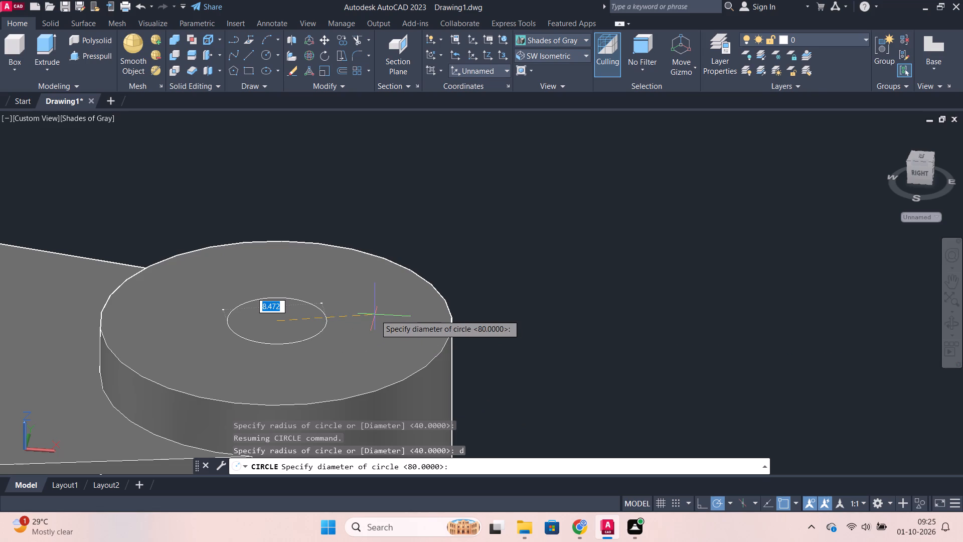
{"action": "type", "text": "20"}
{"action": "key", "text": "Return"}
Presspull the circle downward about 91 units to cut a hole along the full height of the upright cylinder.
{"action": "scroll", "coordinate": [430, 321], "scroll_direction": "down", "scroll_amount": 2}
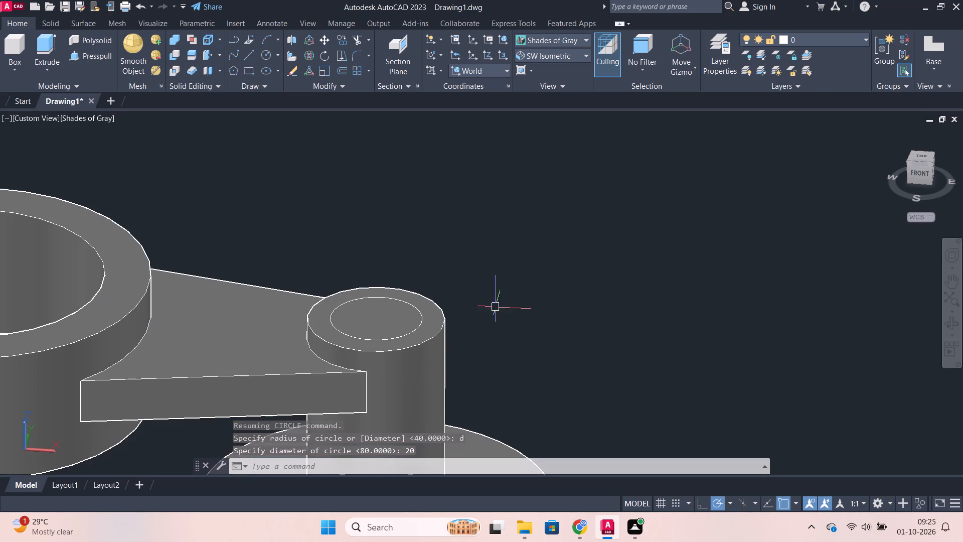
{"action": "scroll", "coordinate": [523, 344], "scroll_direction": "down", "scroll_amount": 1}
{"action": "middle_click_drag", "start_coordinate": [523, 344], "coordinate": [433, 310]}
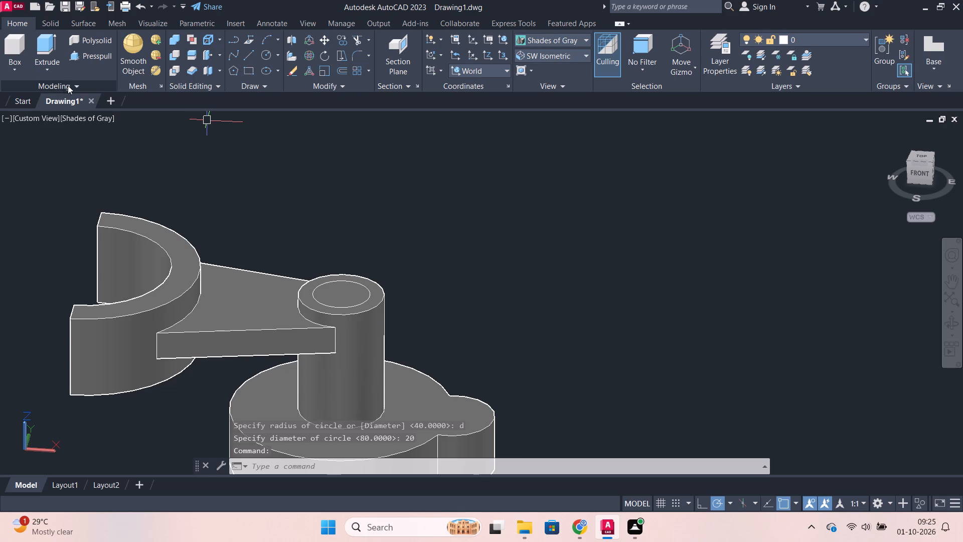
{"action": "left_click", "coordinate": [75, 60]}
{"action": "scroll", "coordinate": [506, 307], "scroll_direction": "down", "scroll_amount": 2}
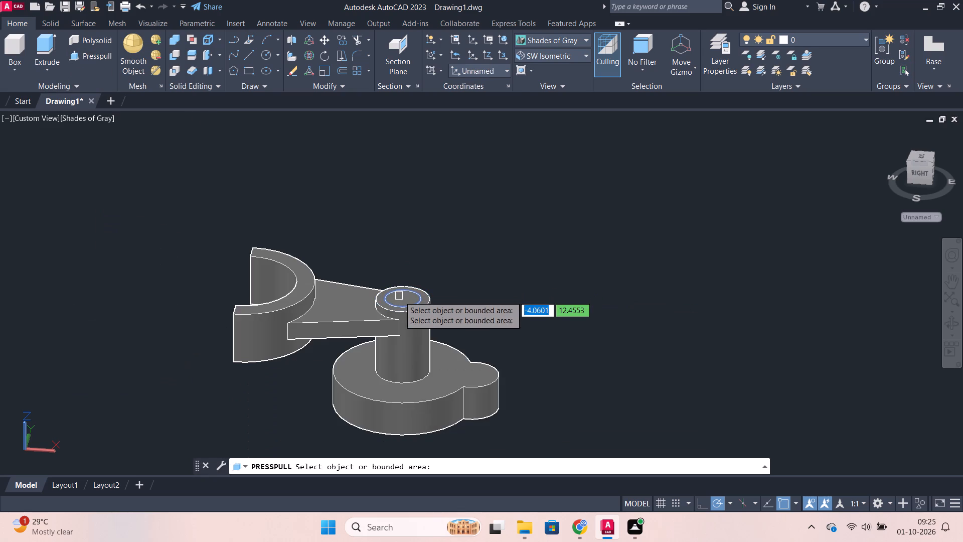
{"action": "left_click", "coordinate": [404, 299]}
{"action": "left_click", "coordinate": [381, 451]}
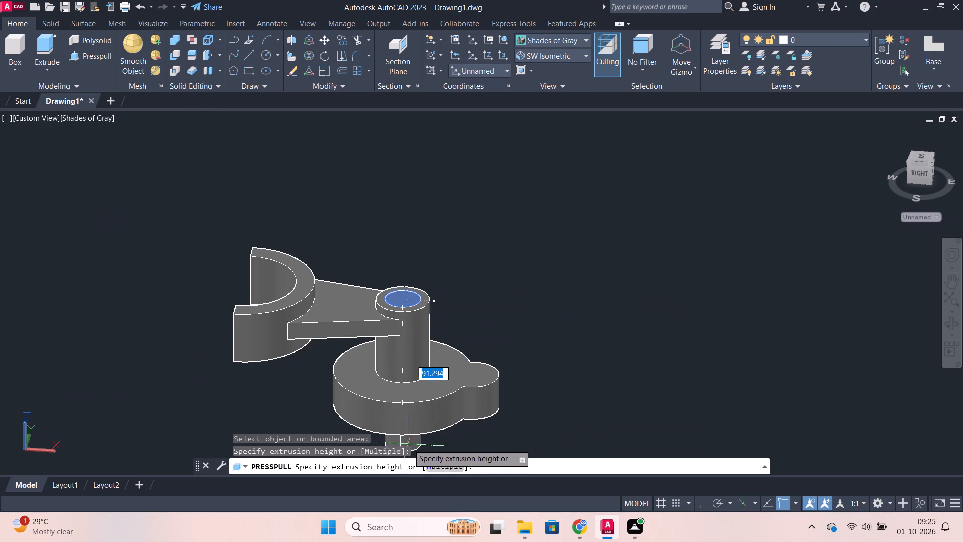
{"action": "left_click", "coordinate": [408, 444]}
{"action": "scroll", "coordinate": [524, 389], "scroll_direction": "down", "scroll_amount": 1}
{"action": "scroll", "coordinate": [524, 389], "scroll_direction": "up", "scroll_amount": 1}
{"action": "middle_click_drag", "start_coordinate": [525, 389], "coordinate": [323, 217], "text": "shift"}
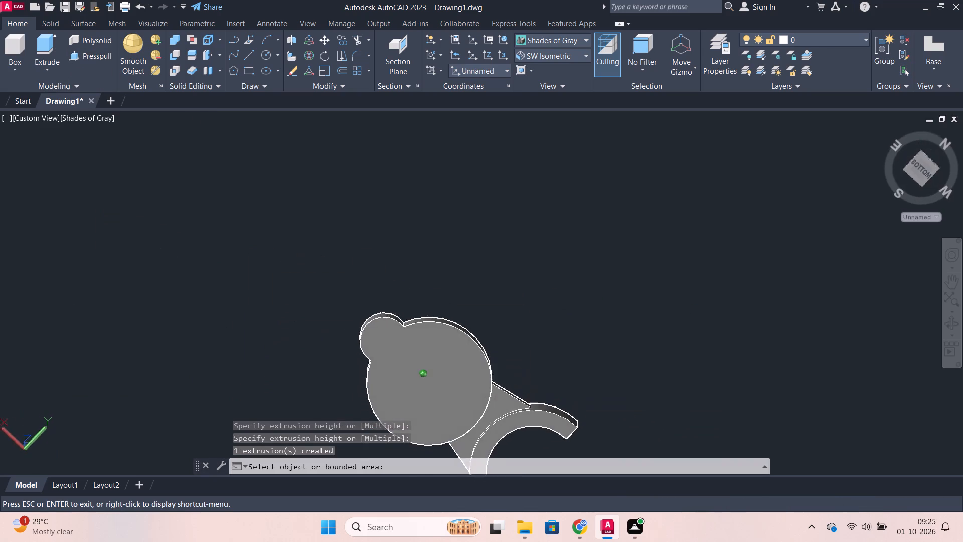
{"action": "middle_click_drag", "start_coordinate": [323, 217], "coordinate": [492, 346], "text": "shift"}
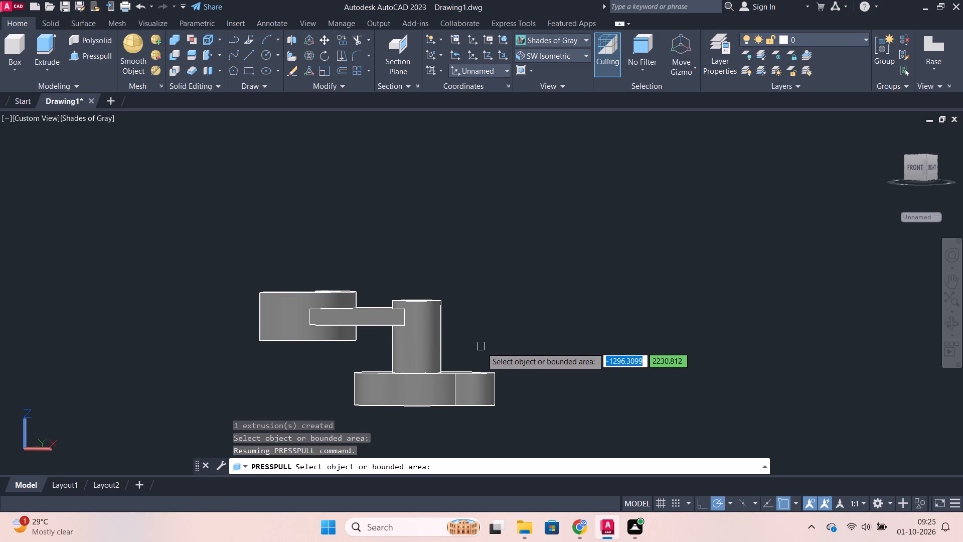
{"action": "scroll", "coordinate": [498, 352], "scroll_direction": "up", "scroll_amount": 1}
{"action": "middle_click_drag", "start_coordinate": [498, 352], "coordinate": [416, 252]}
{"action": "middle_click_drag", "start_coordinate": [520, 300], "coordinate": [422, 204], "text": "shift"}
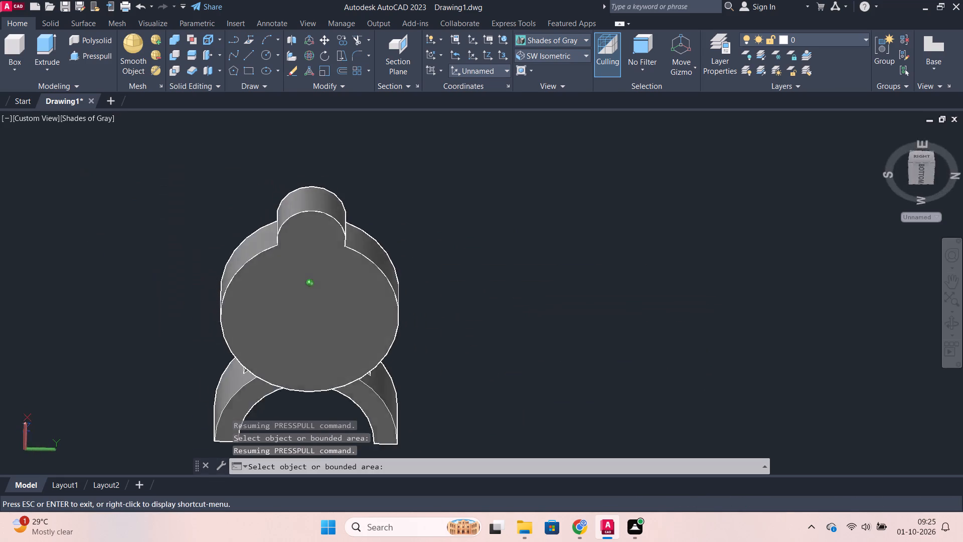
{"action": "middle_click_drag", "start_coordinate": [422, 204], "coordinate": [291, 380], "text": "shift"}
{"action": "middle_click_drag", "start_coordinate": [283, 168], "coordinate": [284, 168], "text": "shift"}
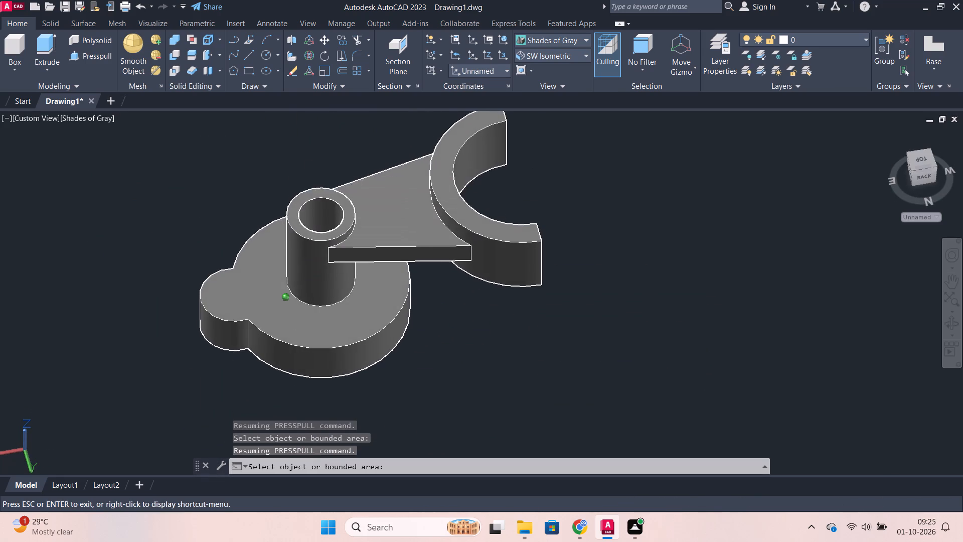
{"action": "middle_click_drag", "start_coordinate": [284, 168], "coordinate": [292, 247], "text": "shift"}
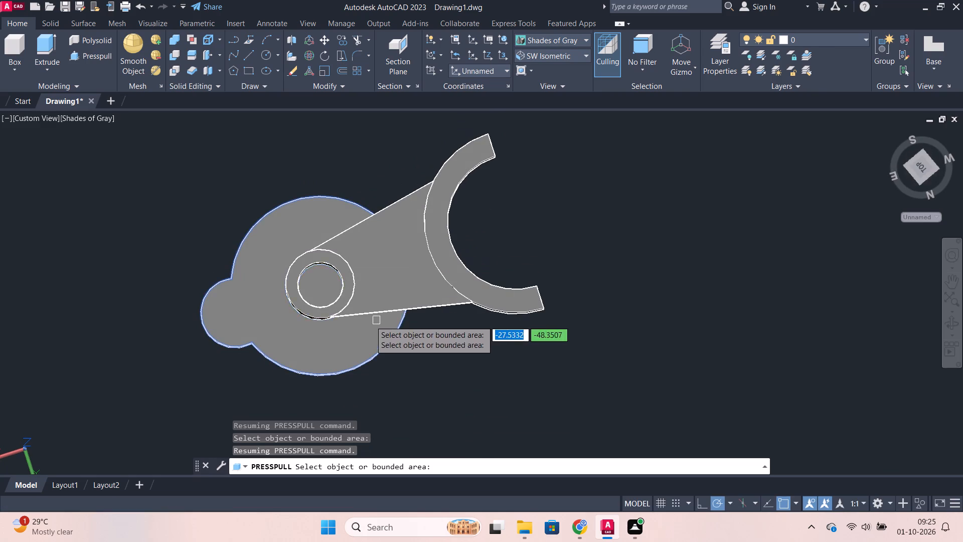
Presspull the circular area at the bottom of the cylinder's hole downward past the lobed round body's underside to cut through it.
{"action": "left_click", "coordinate": [317, 292]}
{"action": "middle_click_drag", "start_coordinate": [319, 300], "coordinate": [316, 291]}
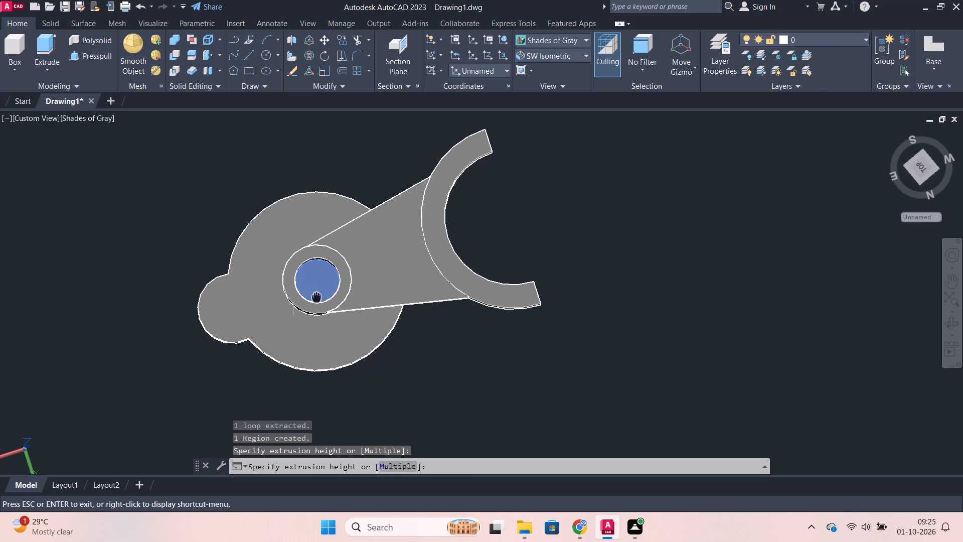
{"action": "middle_click_drag", "start_coordinate": [316, 291], "coordinate": [342, 328]}
{"action": "scroll", "coordinate": [342, 328], "scroll_direction": "down", "scroll_amount": 1}
{"action": "middle_click_drag", "start_coordinate": [342, 328], "coordinate": [338, 242], "text": "shift"}
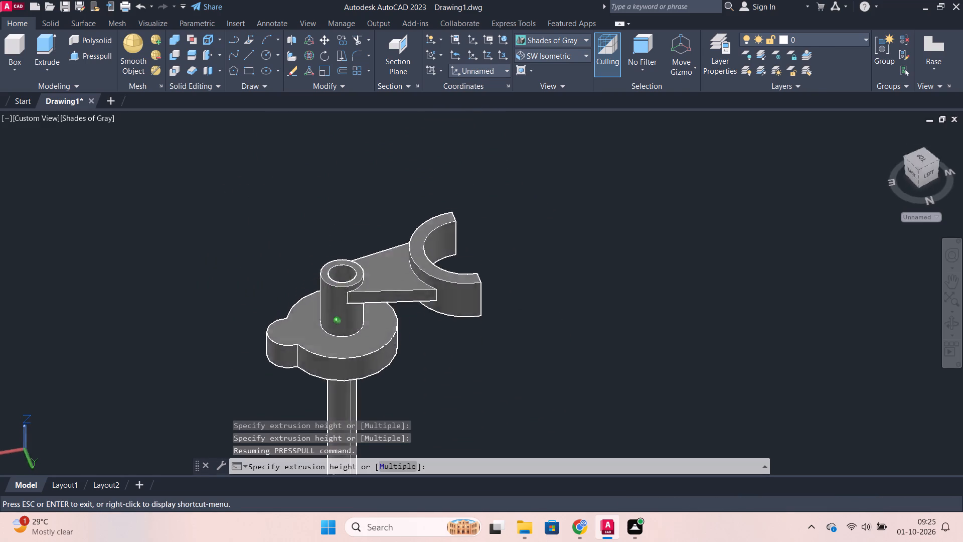
{"action": "middle_click_drag", "start_coordinate": [338, 242], "coordinate": [348, 208], "text": "shift"}
{"action": "middle_click_drag", "start_coordinate": [348, 387], "coordinate": [337, 366]}
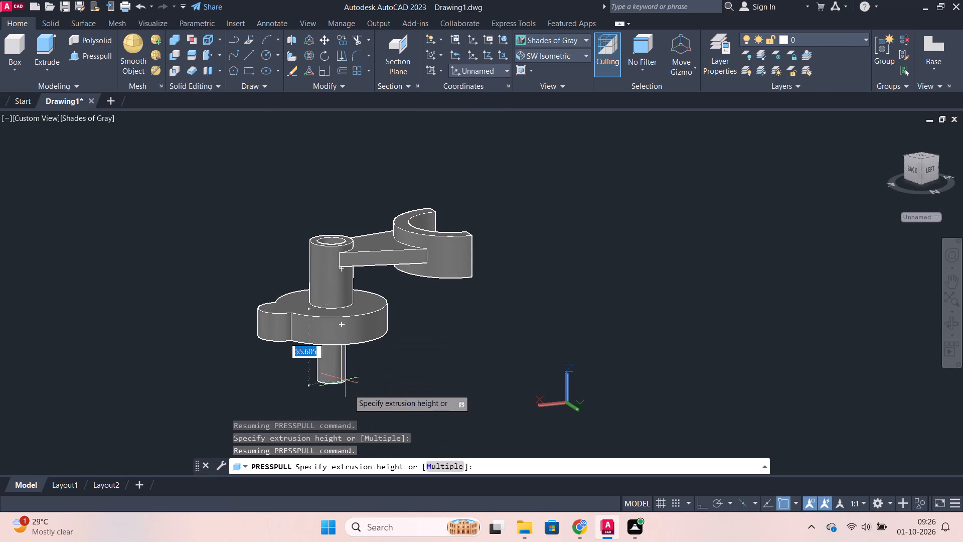
{"action": "left_click", "coordinate": [350, 394]}
{"action": "middle_click_drag", "start_coordinate": [359, 395], "coordinate": [348, 213], "text": "shift"}
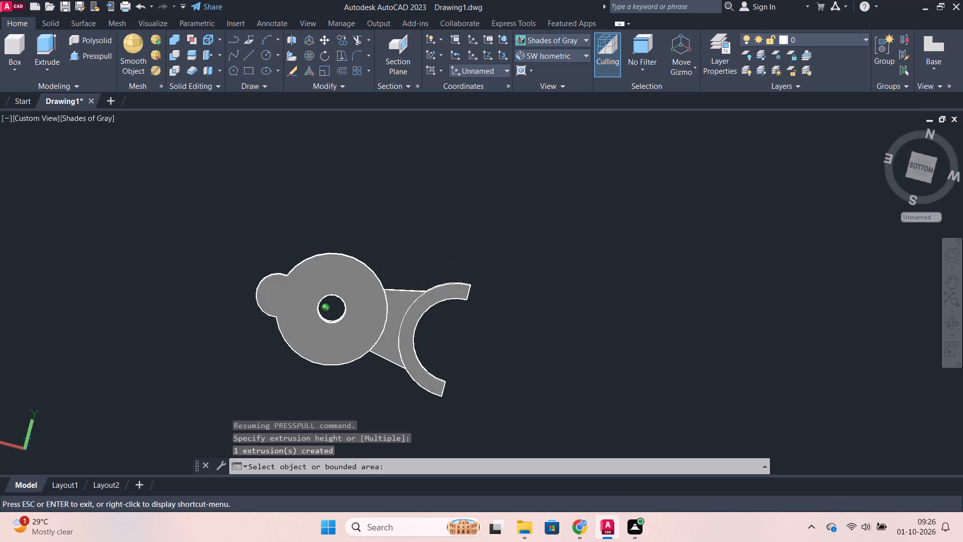
{"action": "middle_click_drag", "start_coordinate": [348, 213], "coordinate": [582, 332], "text": "shift"}
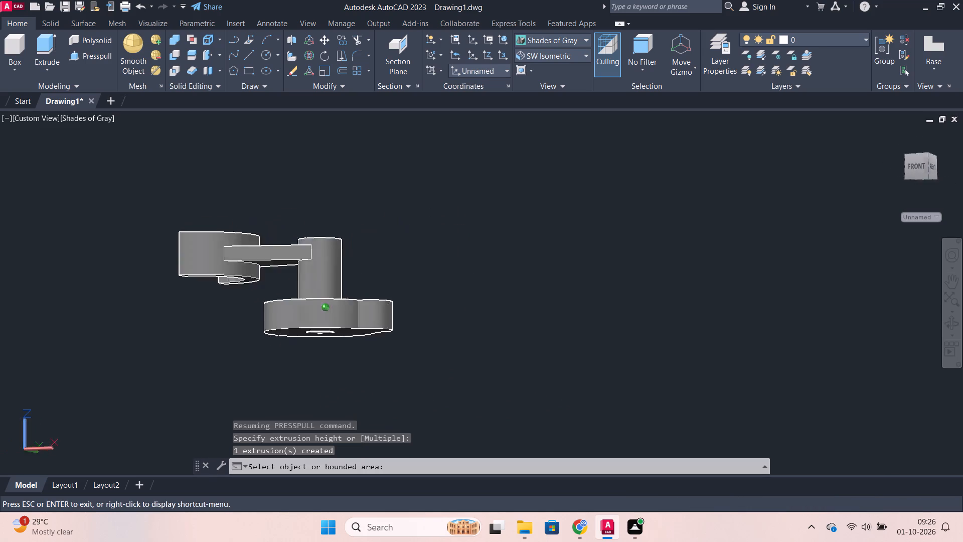
{"action": "middle_click_drag", "start_coordinate": [582, 332], "coordinate": [626, 346], "text": "shift"}
{"action": "scroll", "coordinate": [392, 248], "scroll_direction": "up", "scroll_amount": 2}
{"action": "middle_click_drag", "start_coordinate": [383, 254], "coordinate": [383, 318], "text": "shift"}
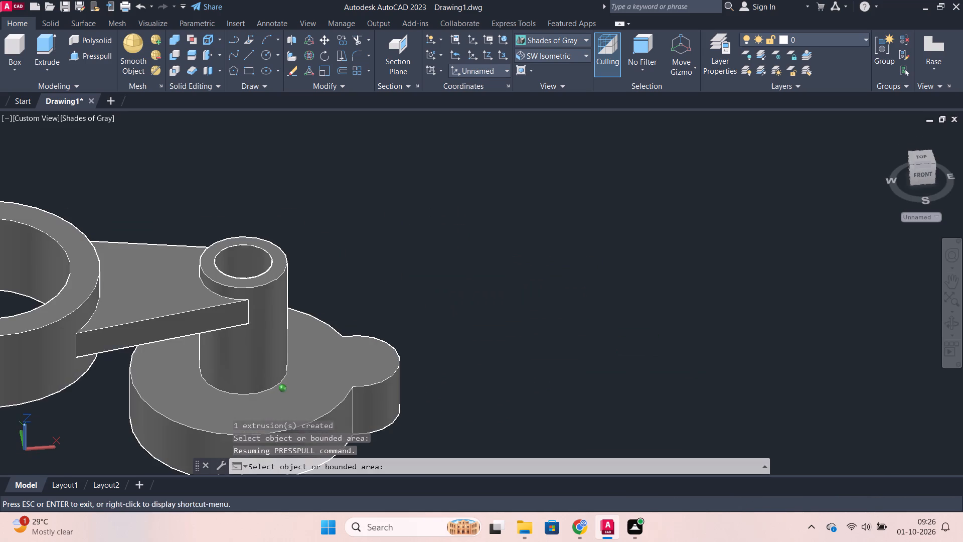
{"action": "middle_click_drag", "start_coordinate": [383, 318], "coordinate": [383, 318], "text": "shift"}
{"action": "key", "text": "Escape"}
Examine the bored fork, arm, cylinder and lobed round body from several sides.
{"action": "middle_click_drag", "start_coordinate": [342, 285], "coordinate": [429, 267], "text": "shift"}
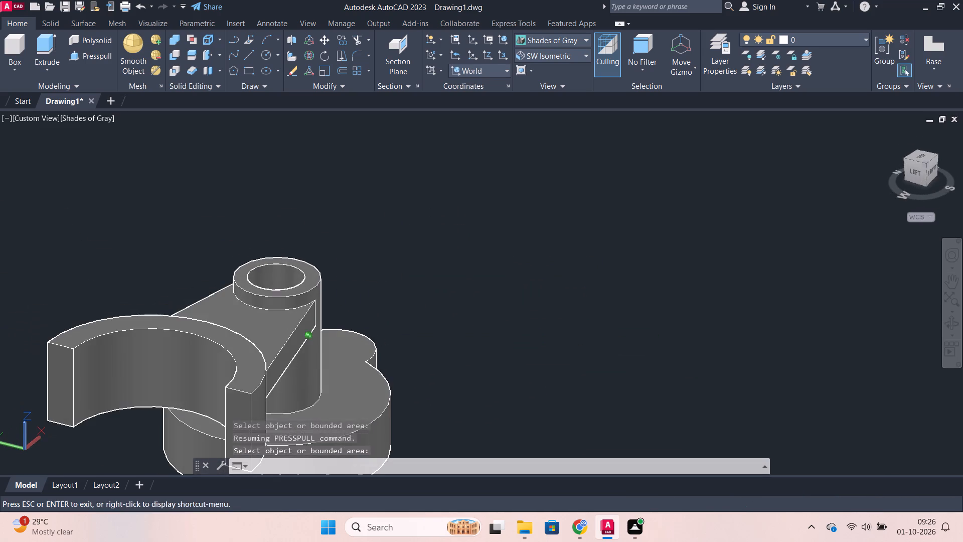
{"action": "middle_click_drag", "start_coordinate": [429, 267], "coordinate": [283, 263], "text": "shift"}
{"action": "scroll", "coordinate": [317, 279], "scroll_direction": "down", "scroll_amount": 3}
{"action": "middle_click_drag", "start_coordinate": [422, 334], "coordinate": [345, 319], "text": "shift"}
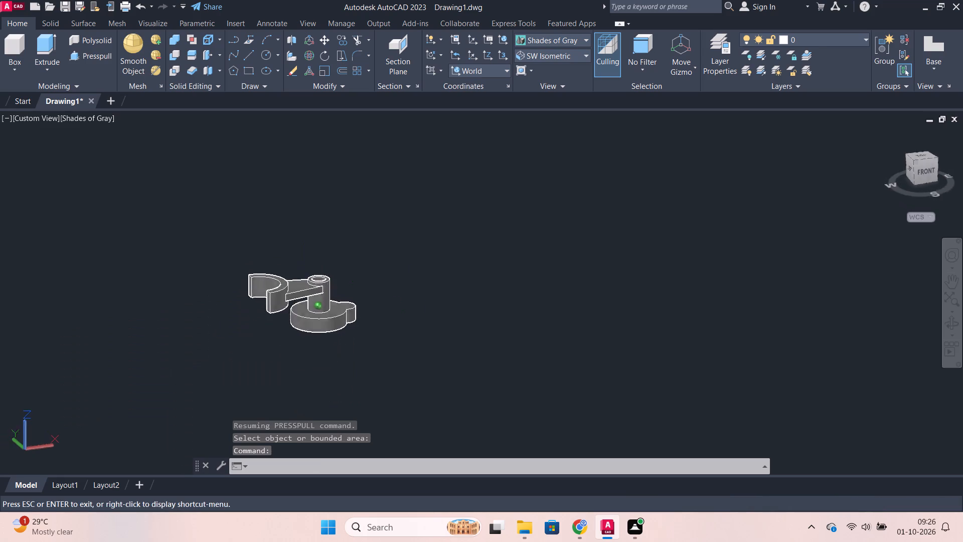
{"action": "middle_click_drag", "start_coordinate": [345, 319], "coordinate": [338, 315], "text": "shift"}
{"action": "scroll", "coordinate": [317, 314], "scroll_direction": "up", "scroll_amount": 2}
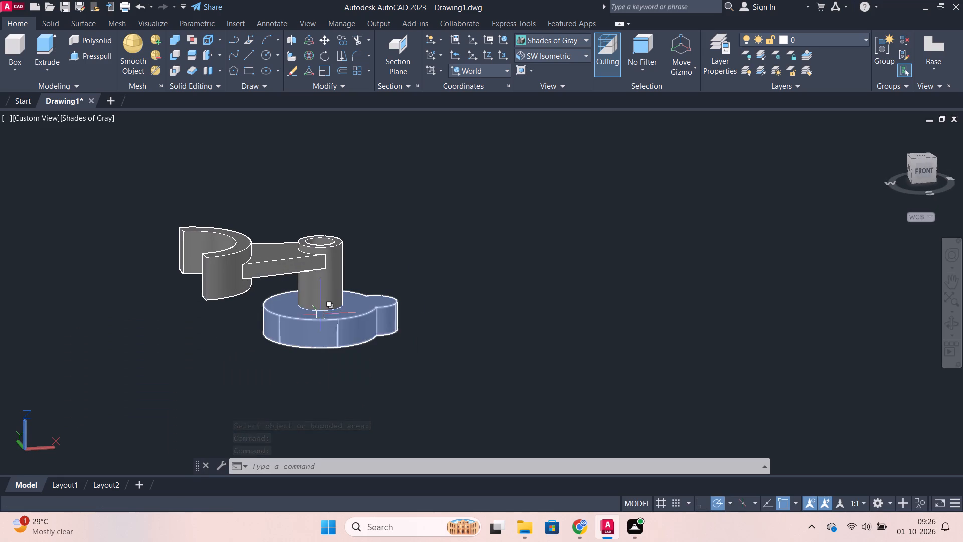
{"action": "key", "text": "Escape"}
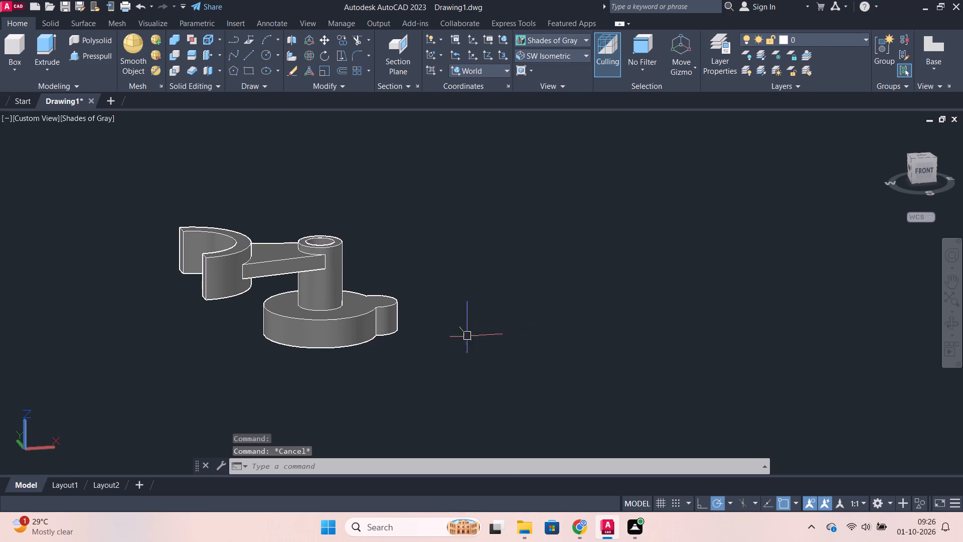
{"action": "scroll", "coordinate": [424, 353], "scroll_direction": "up", "scroll_amount": 2}
{"action": "scroll", "coordinate": [419, 341], "scroll_direction": "down", "scroll_amount": 3}
{"action": "scroll", "coordinate": [362, 331], "scroll_direction": "up", "scroll_amount": 1}
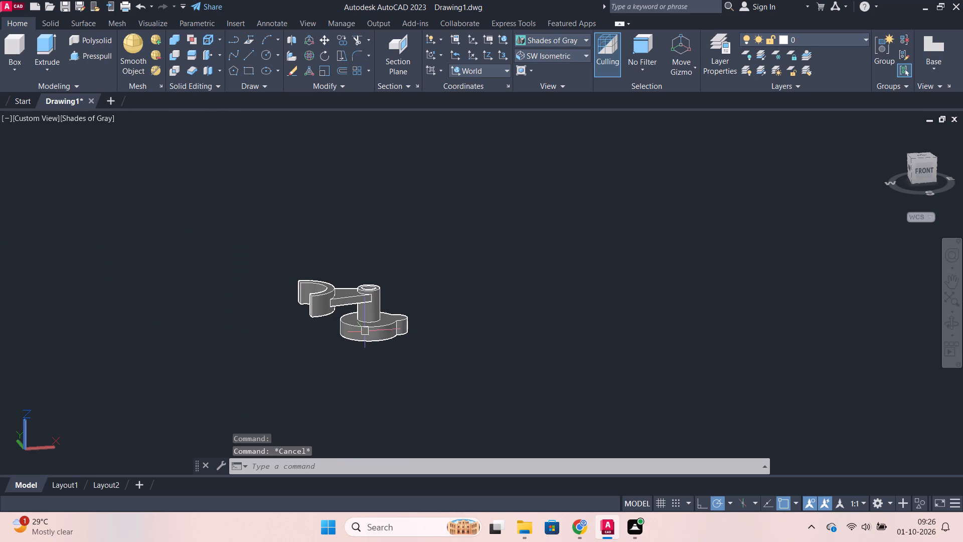
{"action": "scroll", "coordinate": [360, 330], "scroll_direction": "up", "scroll_amount": 3}
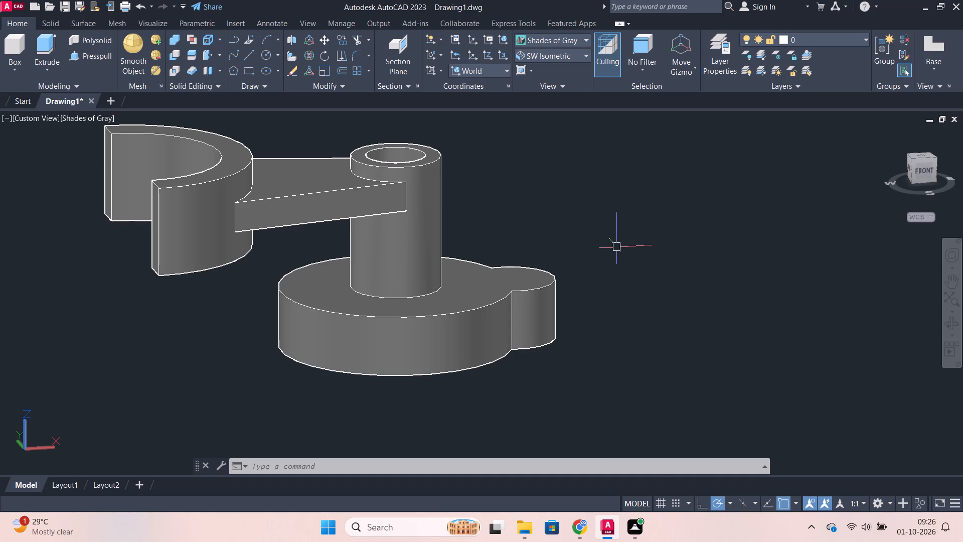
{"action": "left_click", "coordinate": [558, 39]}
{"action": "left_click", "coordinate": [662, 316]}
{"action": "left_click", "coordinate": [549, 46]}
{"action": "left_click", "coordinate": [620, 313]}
Switch the model to the Top view.
{"action": "left_click", "coordinate": [548, 57]}
{"action": "left_click", "coordinate": [545, 71]}
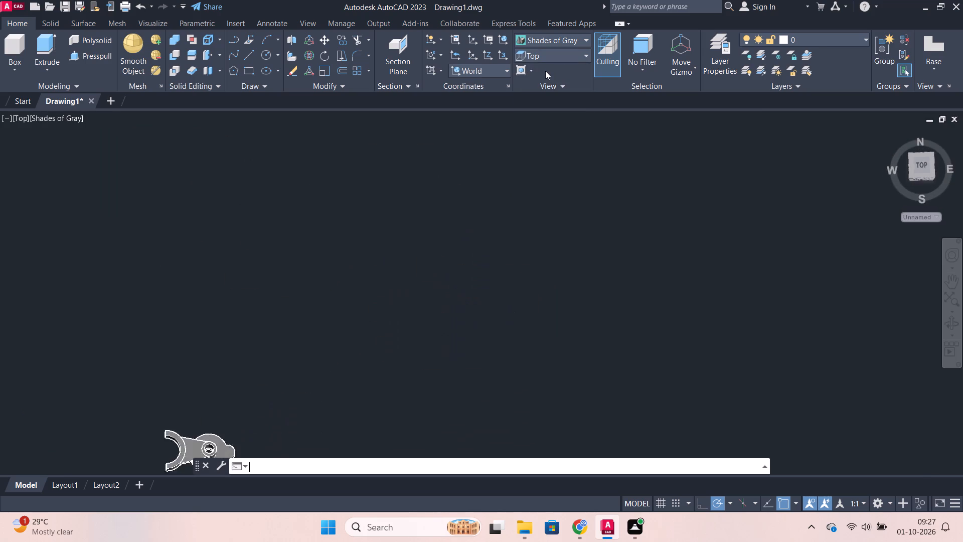
Draw a 12-unit diameter circle on the round body's top face, centred on the small rounded lobe.
{"action": "middle_click_drag", "start_coordinate": [252, 364], "coordinate": [544, 252]}
{"action": "scroll", "coordinate": [483, 362], "scroll_direction": "up", "scroll_amount": 3}
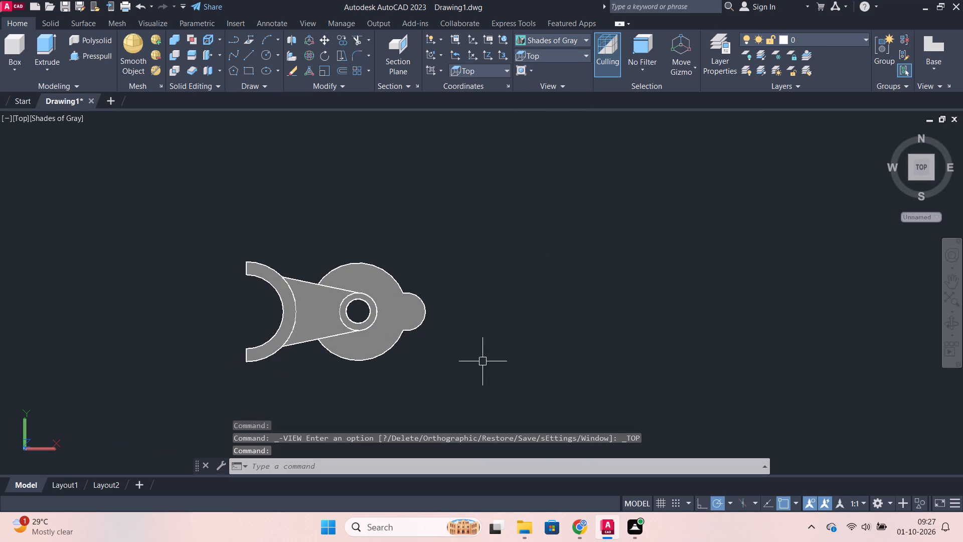
{"action": "scroll", "coordinate": [400, 376], "scroll_direction": "up", "scroll_amount": 2}
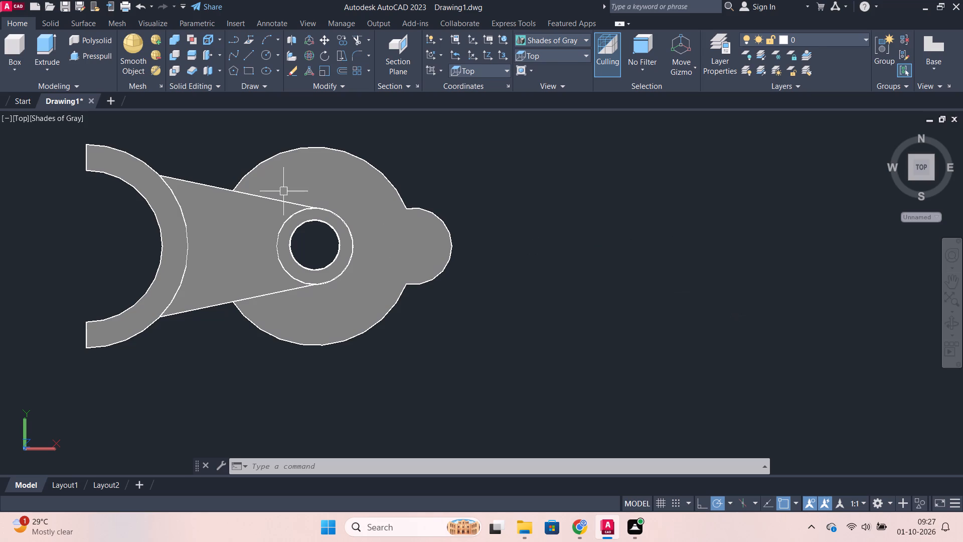
{"action": "left_click", "coordinate": [269, 54]}
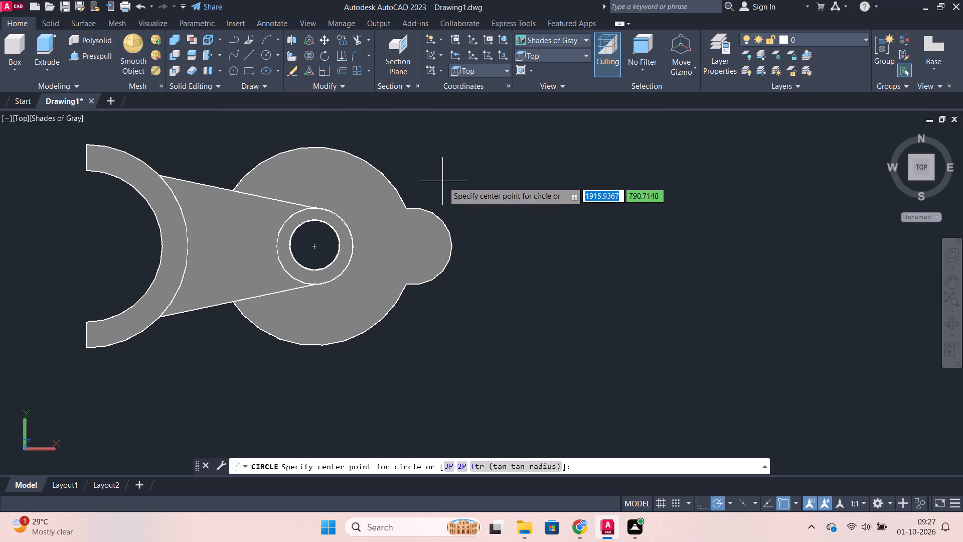
{"action": "scroll", "coordinate": [454, 257], "scroll_direction": "down", "scroll_amount": 2}
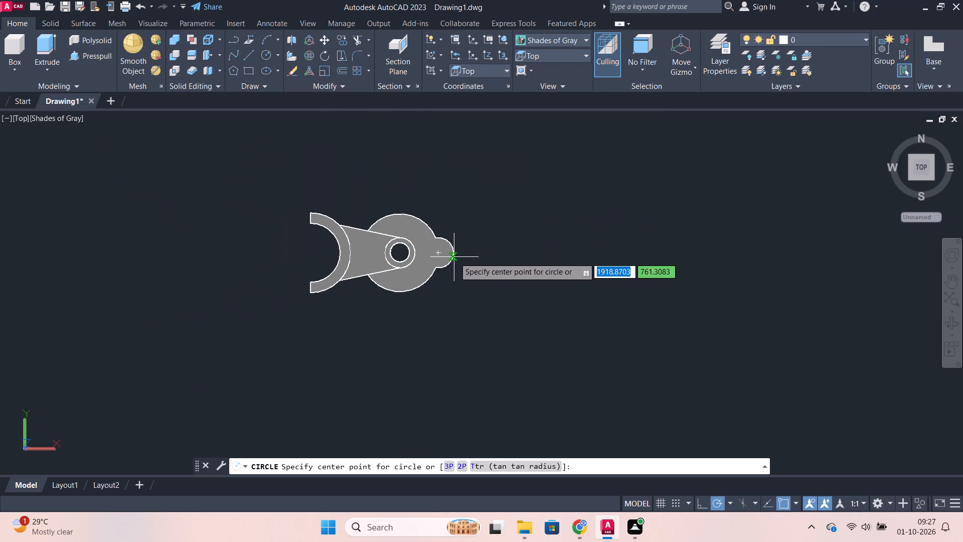
{"action": "scroll", "coordinate": [440, 248], "scroll_direction": "down", "scroll_amount": 1}
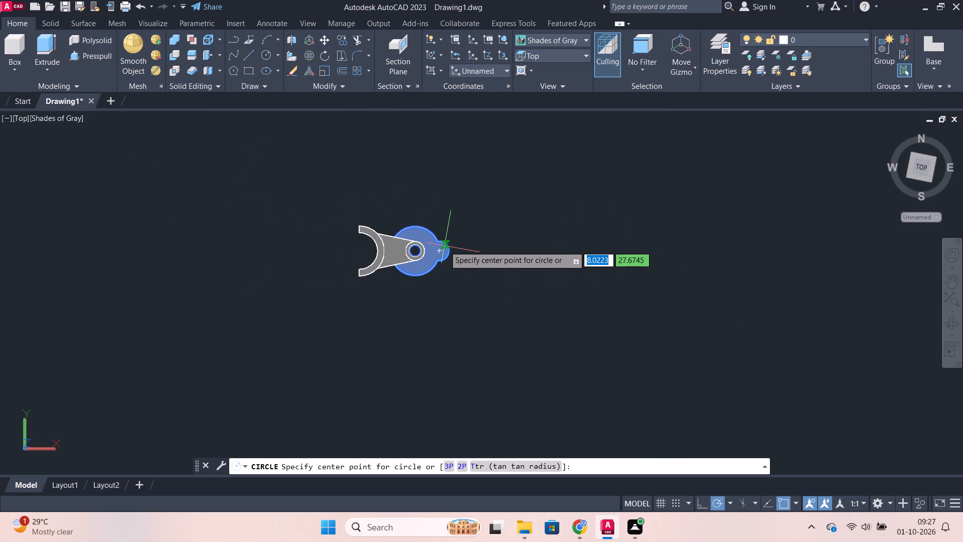
{"action": "left_click", "coordinate": [439, 249]}
{"action": "scroll", "coordinate": [439, 248], "scroll_direction": "up", "scroll_amount": 3}
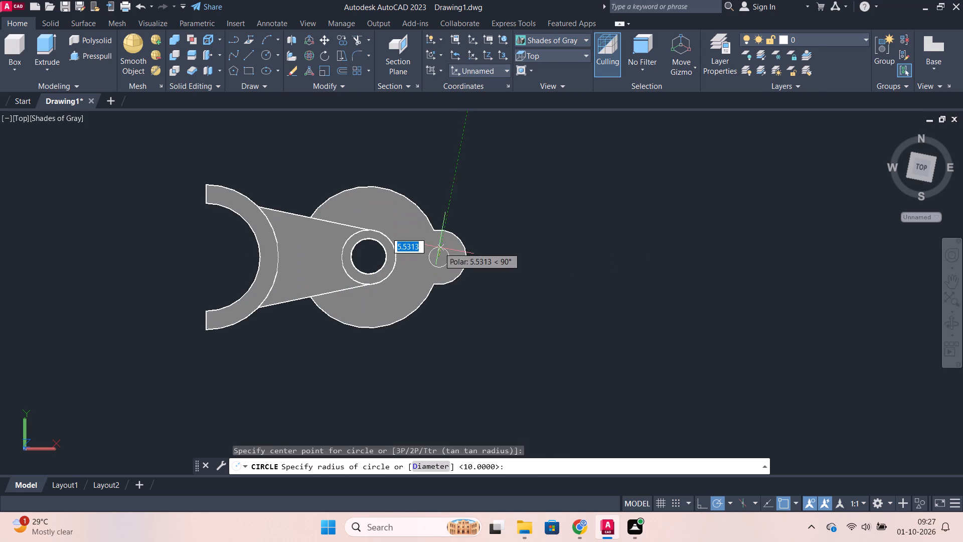
{"action": "scroll", "coordinate": [439, 247], "scroll_direction": "up", "scroll_amount": 2}
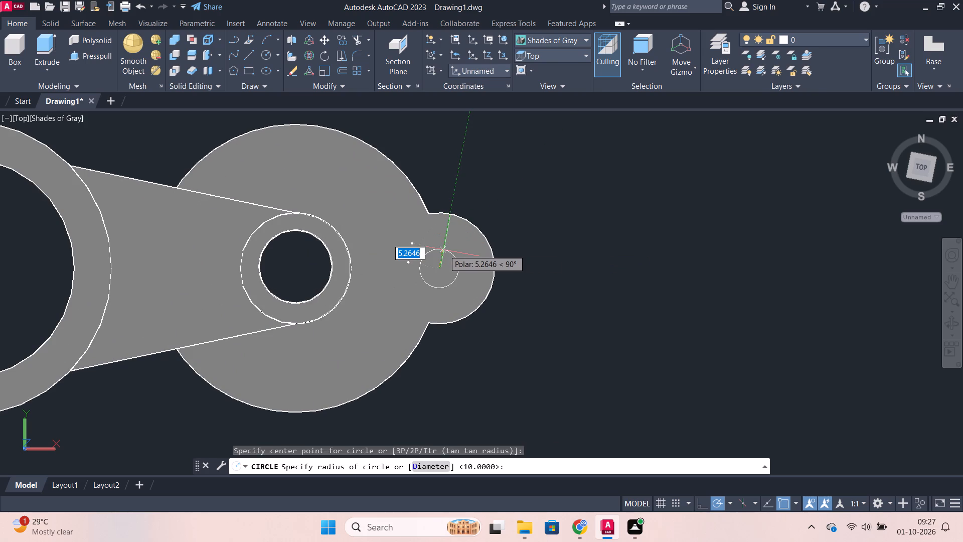
{"action": "key", "text": "d"}
{"action": "key", "text": "Return"}
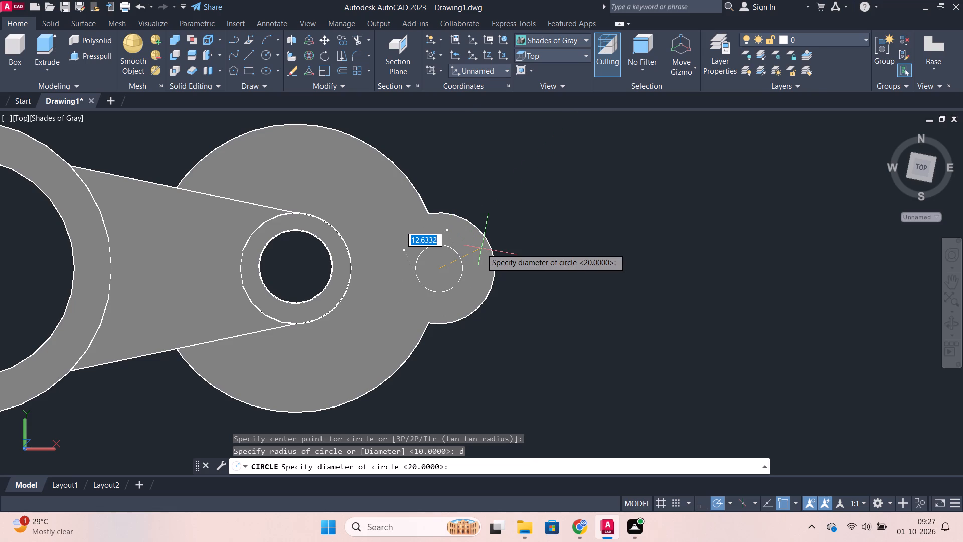
{"action": "type", "text": "12"}
{"action": "key", "text": "Return"}
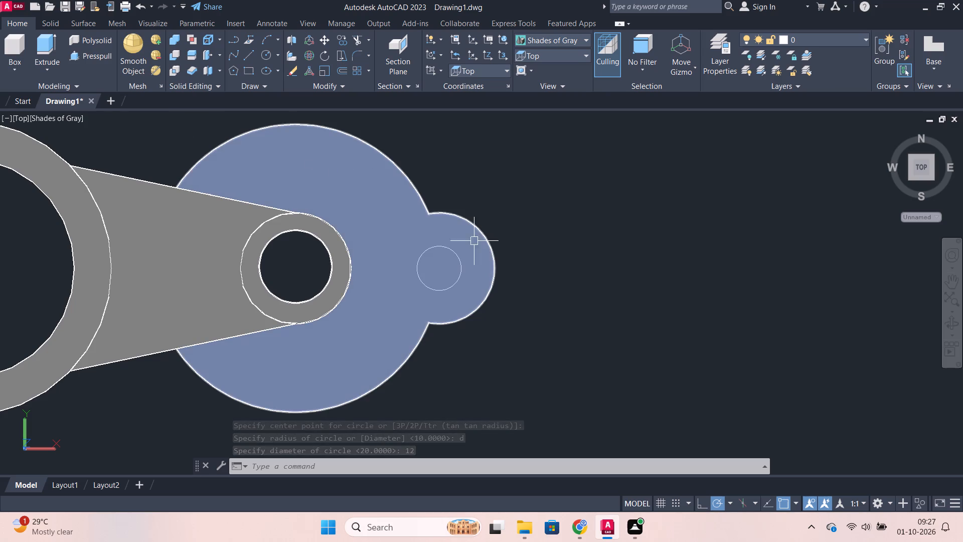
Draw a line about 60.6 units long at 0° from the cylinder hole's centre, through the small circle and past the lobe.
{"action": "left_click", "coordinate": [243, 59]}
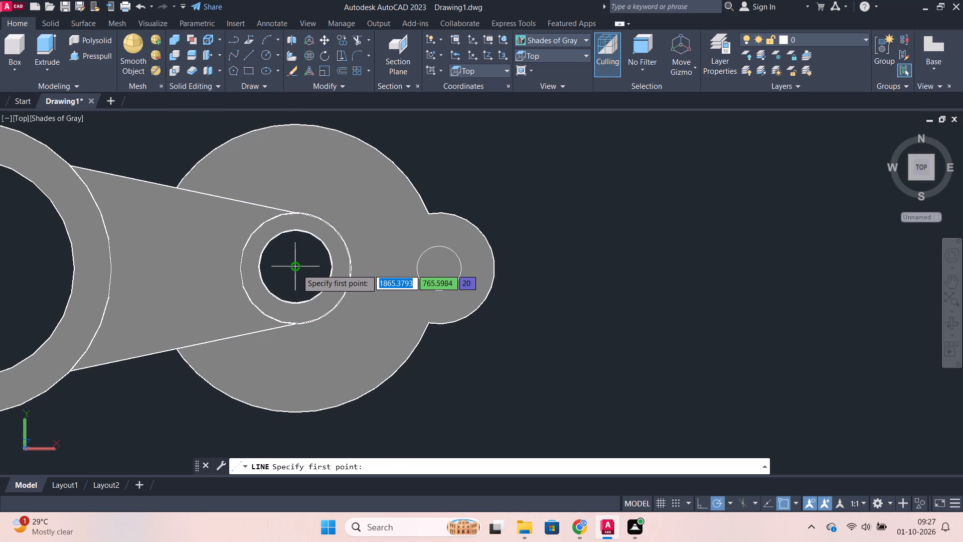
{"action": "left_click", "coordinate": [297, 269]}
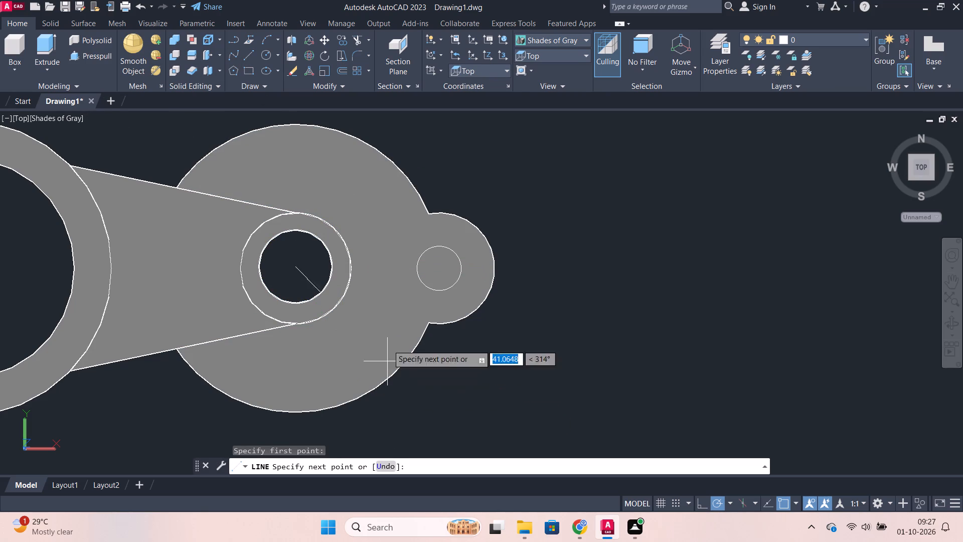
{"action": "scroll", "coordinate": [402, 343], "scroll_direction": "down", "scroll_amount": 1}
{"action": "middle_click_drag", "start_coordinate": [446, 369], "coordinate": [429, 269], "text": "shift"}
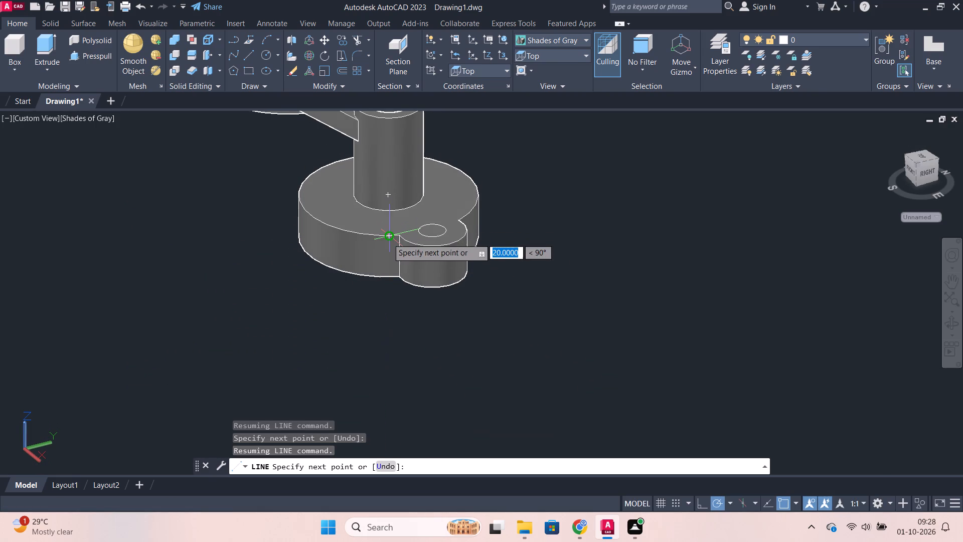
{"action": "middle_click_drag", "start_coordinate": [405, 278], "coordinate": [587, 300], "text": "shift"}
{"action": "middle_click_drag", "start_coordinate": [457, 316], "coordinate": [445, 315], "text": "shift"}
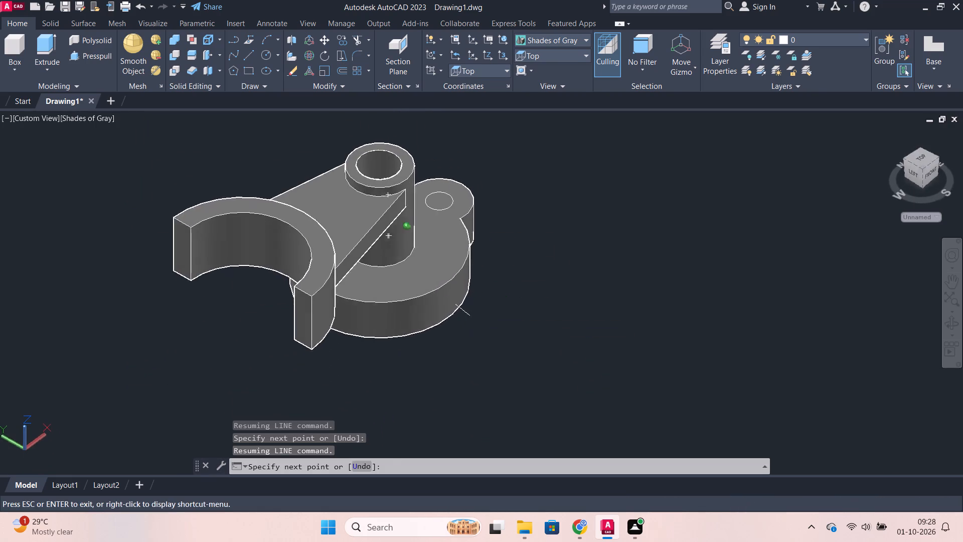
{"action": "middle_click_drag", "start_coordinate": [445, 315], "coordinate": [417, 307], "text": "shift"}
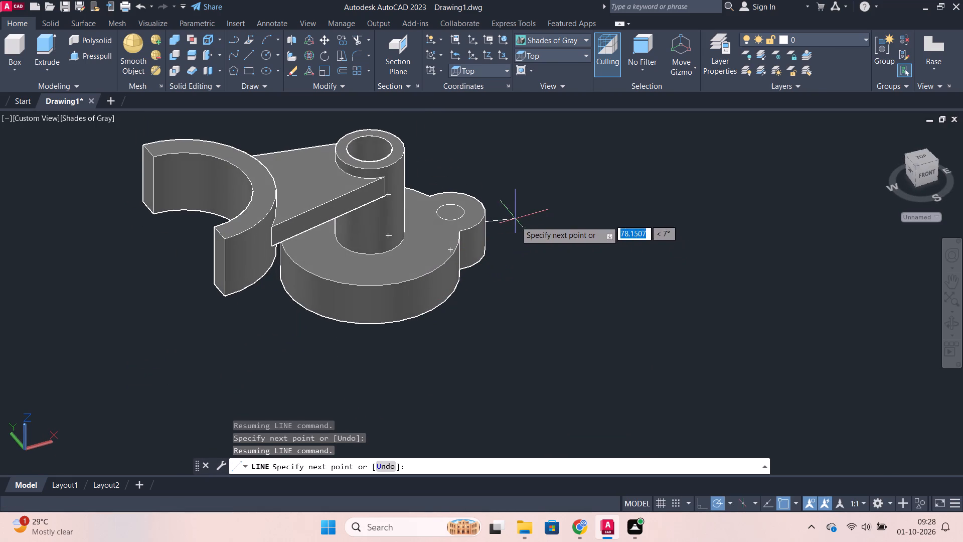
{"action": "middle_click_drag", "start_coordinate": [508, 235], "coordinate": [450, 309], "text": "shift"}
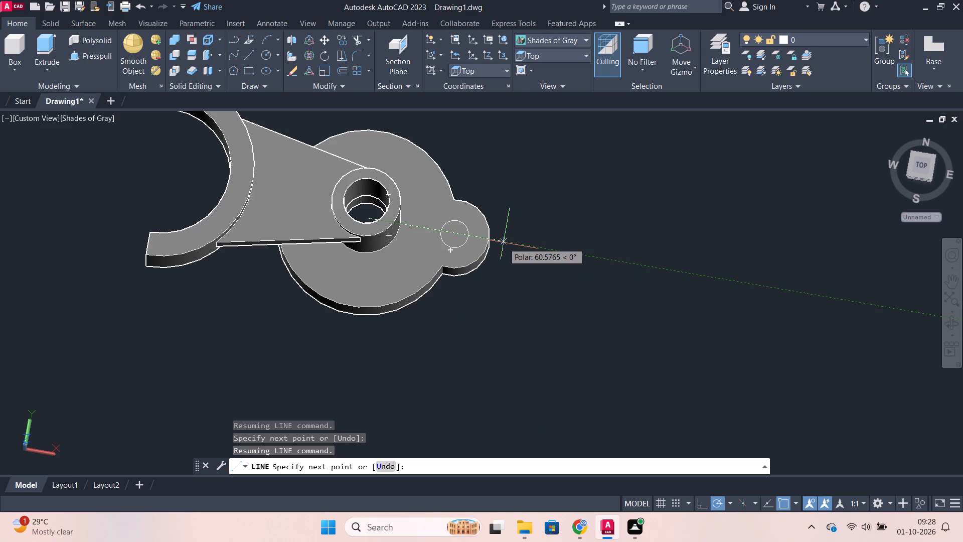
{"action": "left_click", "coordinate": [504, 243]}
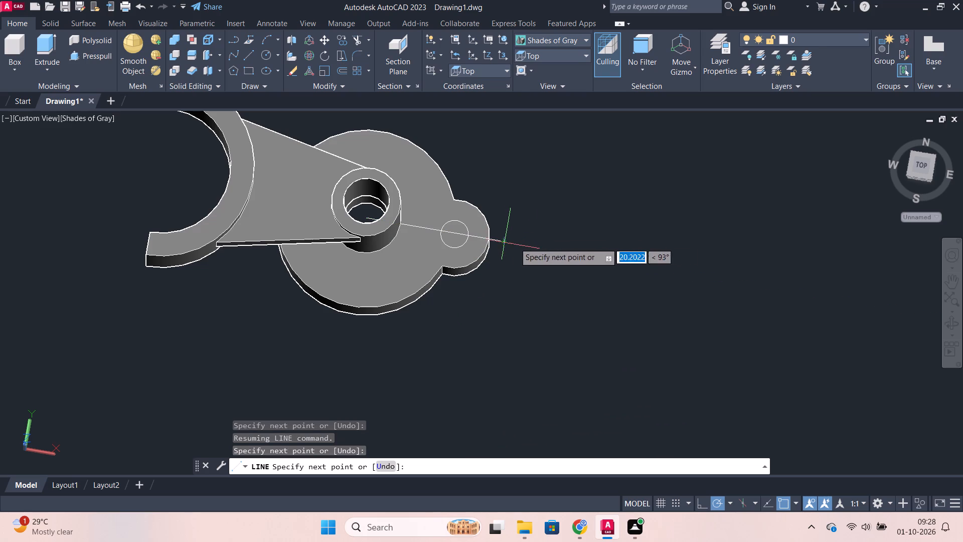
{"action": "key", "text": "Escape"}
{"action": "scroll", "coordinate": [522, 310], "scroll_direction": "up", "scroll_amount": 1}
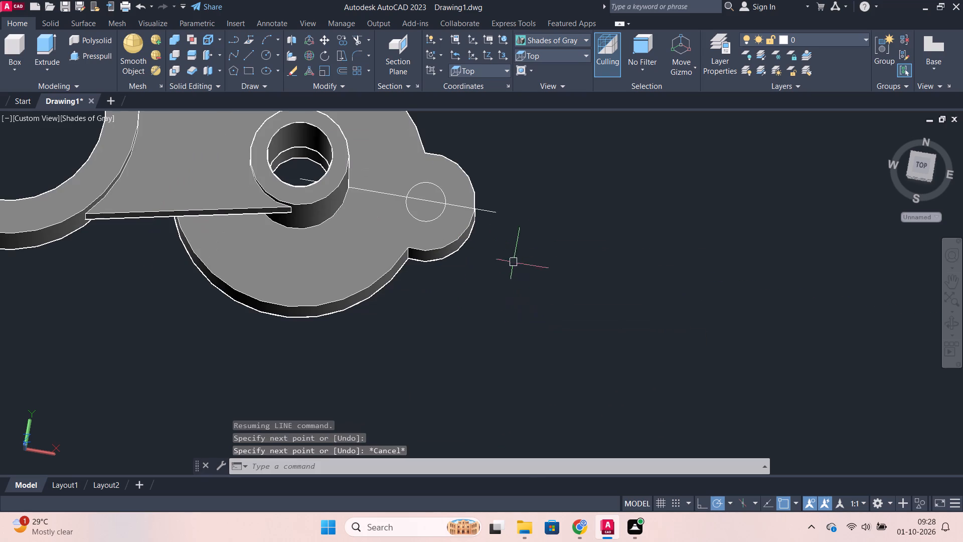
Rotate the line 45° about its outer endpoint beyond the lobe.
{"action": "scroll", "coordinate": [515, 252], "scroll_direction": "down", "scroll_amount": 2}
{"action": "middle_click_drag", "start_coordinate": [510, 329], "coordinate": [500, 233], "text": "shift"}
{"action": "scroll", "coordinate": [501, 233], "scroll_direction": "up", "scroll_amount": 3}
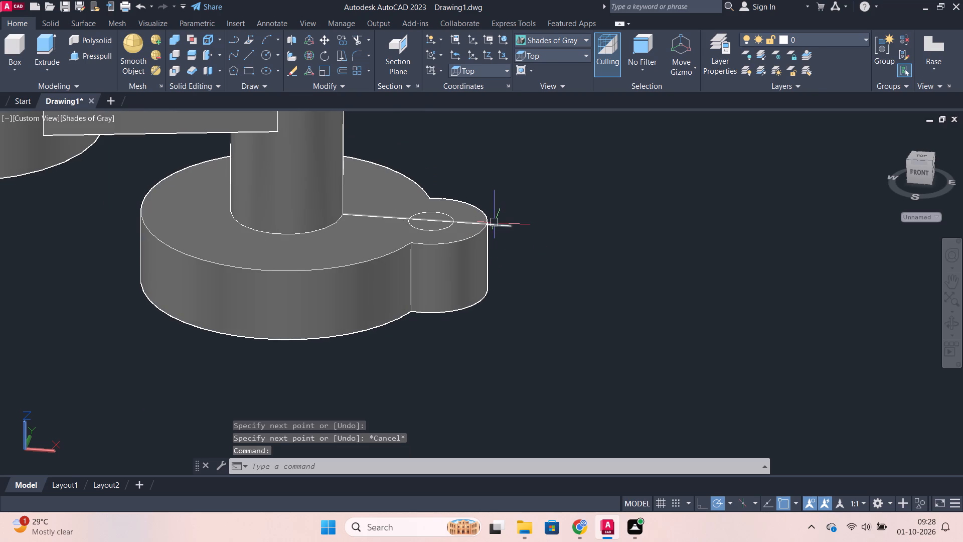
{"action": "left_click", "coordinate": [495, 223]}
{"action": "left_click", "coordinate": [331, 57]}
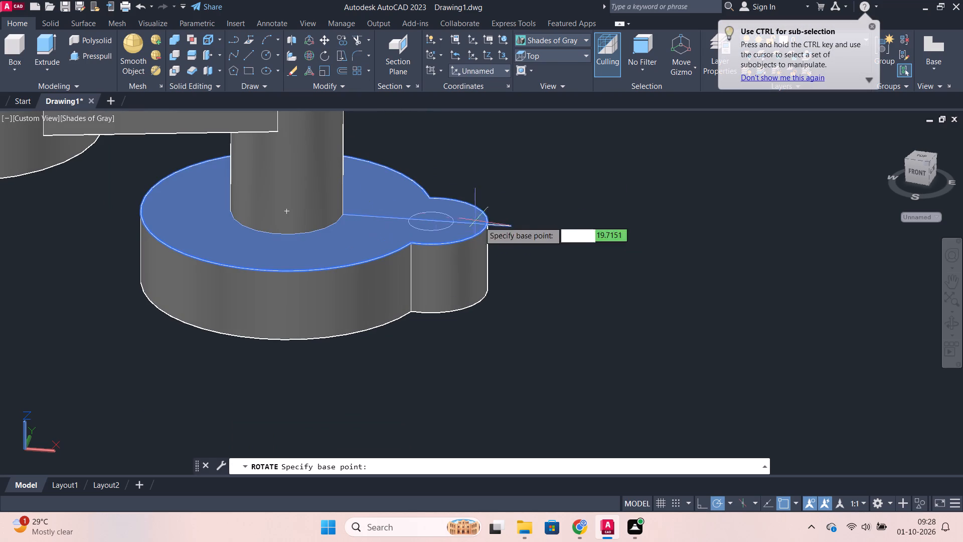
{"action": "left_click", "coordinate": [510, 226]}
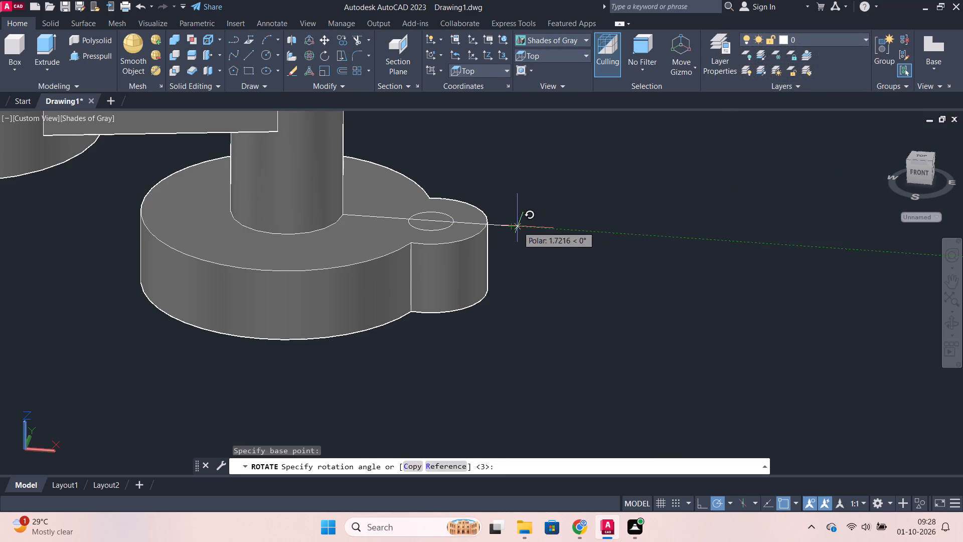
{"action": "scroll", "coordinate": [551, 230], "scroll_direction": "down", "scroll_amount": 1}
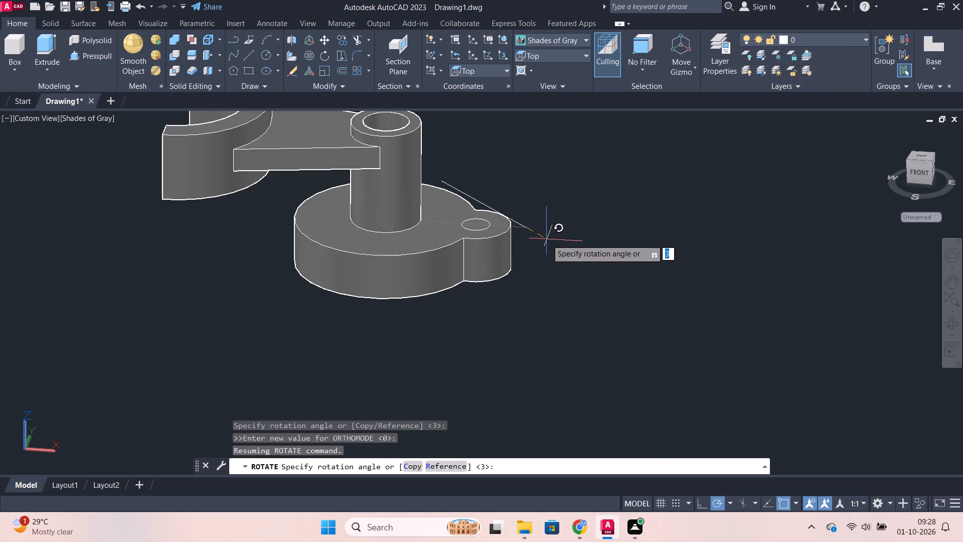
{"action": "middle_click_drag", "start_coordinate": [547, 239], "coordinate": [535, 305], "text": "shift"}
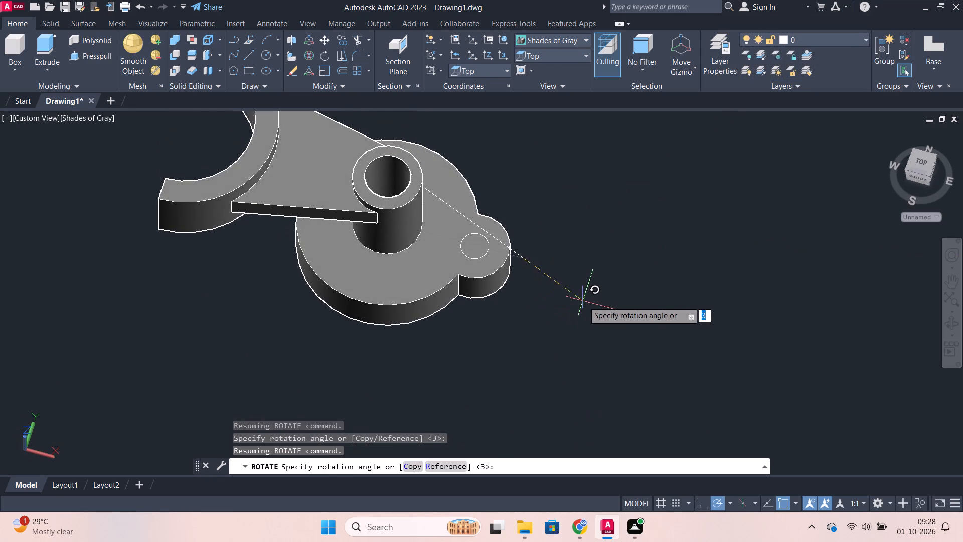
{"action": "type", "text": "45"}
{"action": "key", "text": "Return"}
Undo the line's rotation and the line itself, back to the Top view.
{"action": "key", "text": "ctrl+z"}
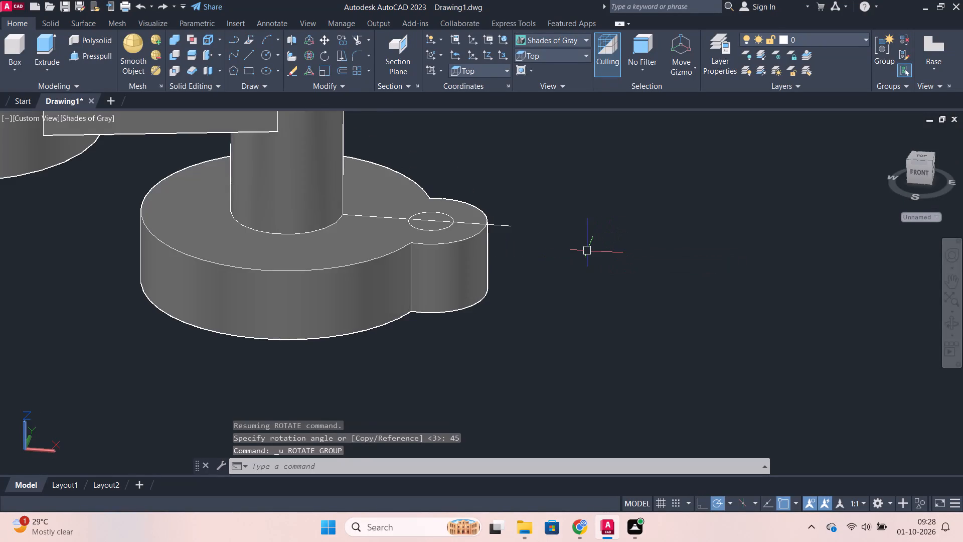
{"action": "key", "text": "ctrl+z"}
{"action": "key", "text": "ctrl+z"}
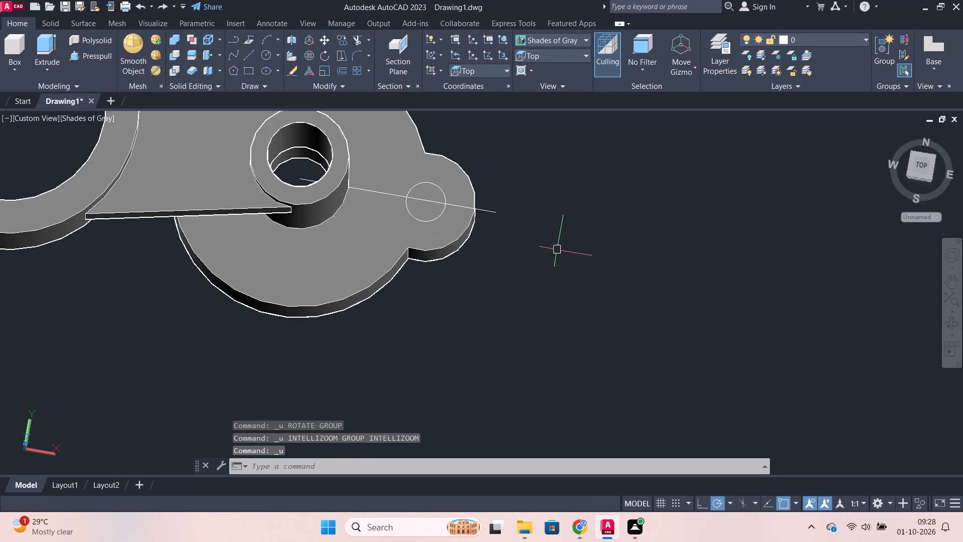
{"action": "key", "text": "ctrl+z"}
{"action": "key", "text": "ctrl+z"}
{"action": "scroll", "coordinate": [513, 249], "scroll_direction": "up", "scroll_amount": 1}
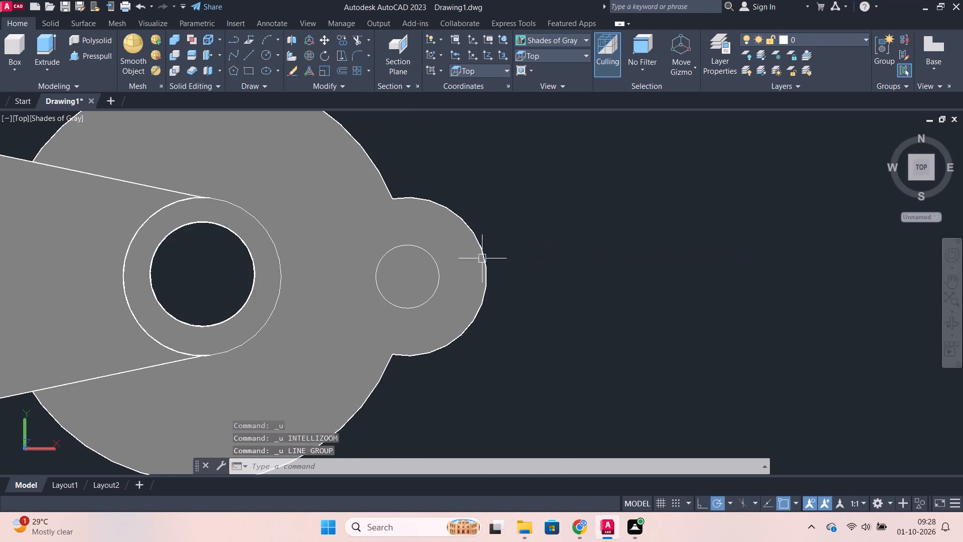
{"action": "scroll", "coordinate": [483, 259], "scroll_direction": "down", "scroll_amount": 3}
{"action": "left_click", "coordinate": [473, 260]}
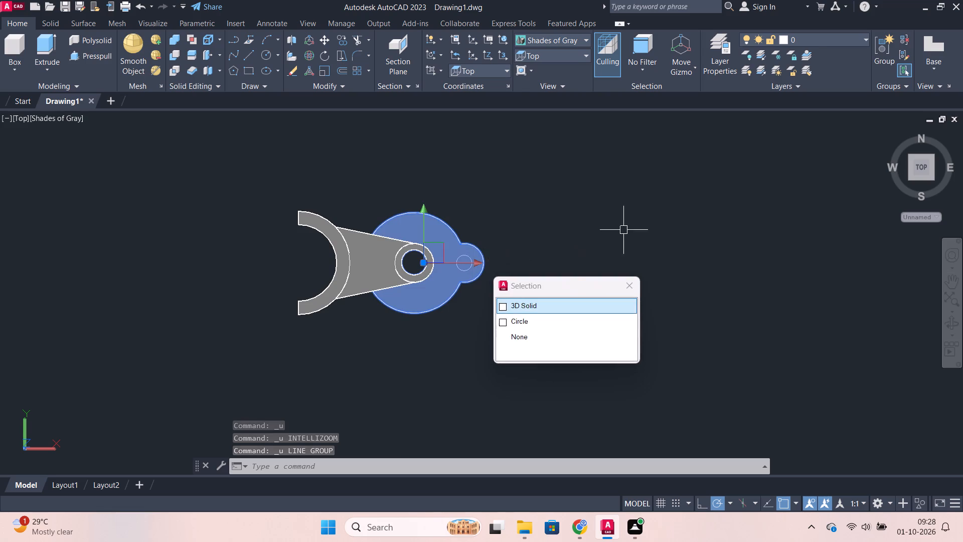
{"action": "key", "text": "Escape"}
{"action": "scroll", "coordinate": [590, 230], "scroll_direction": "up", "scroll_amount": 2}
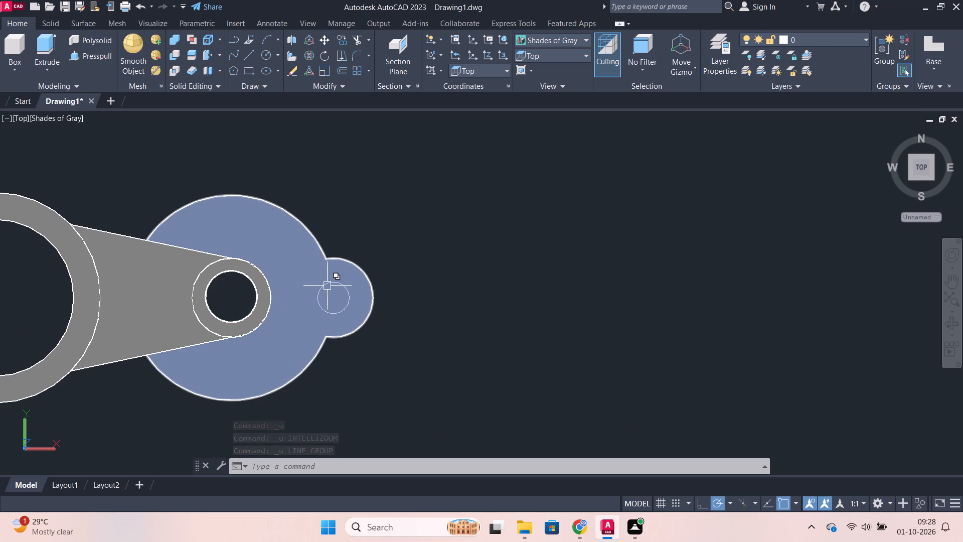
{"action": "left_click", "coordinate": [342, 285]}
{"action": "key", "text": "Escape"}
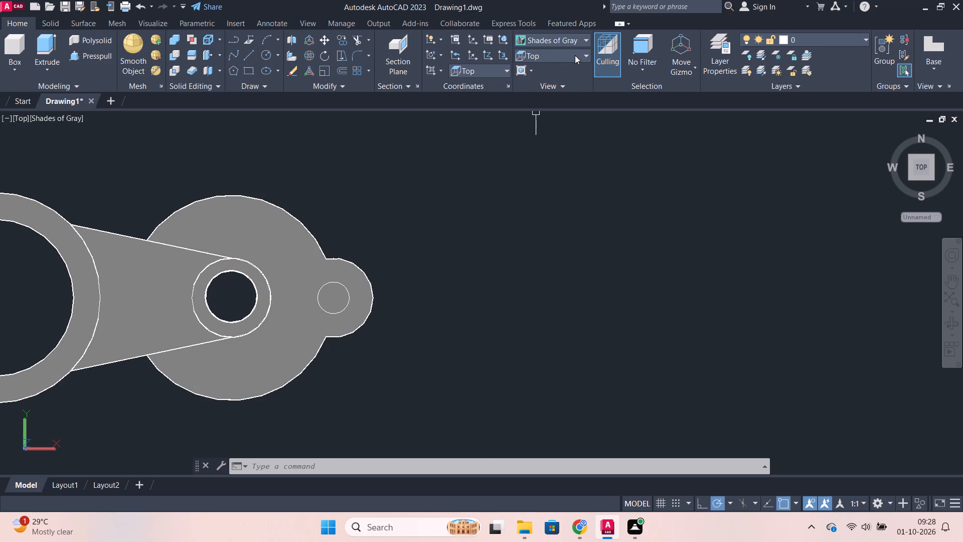
Switch the visual style to 2D Wireframe.
{"action": "left_click", "coordinate": [557, 37]}
{"action": "left_click", "coordinate": [541, 58]}
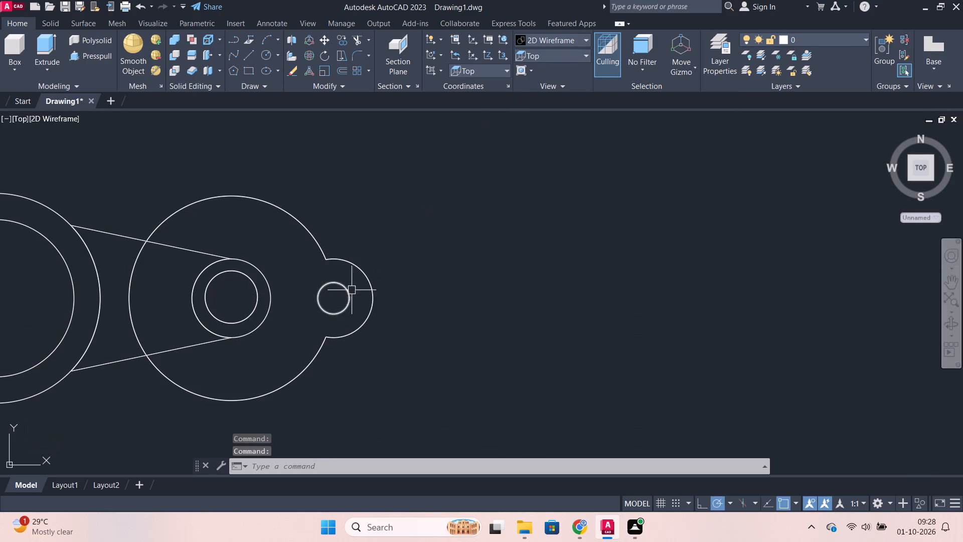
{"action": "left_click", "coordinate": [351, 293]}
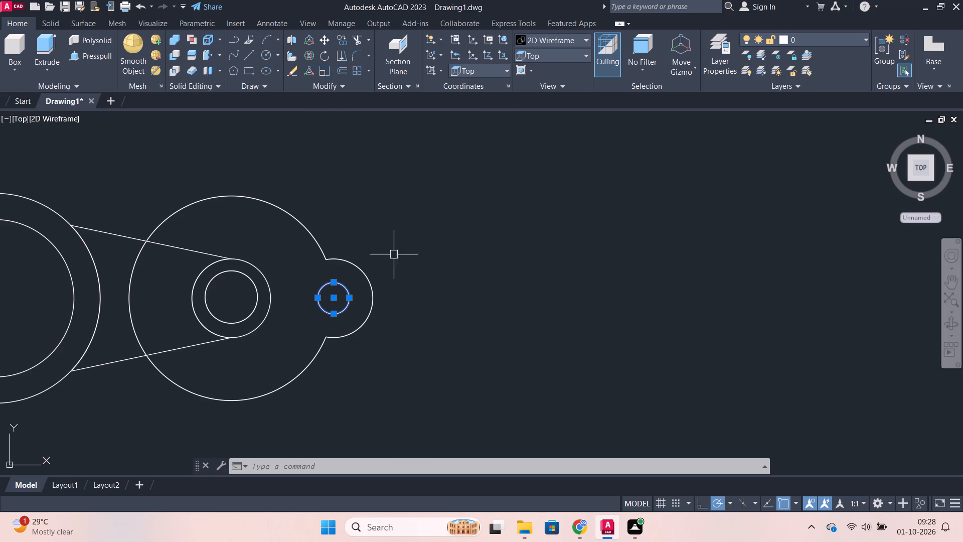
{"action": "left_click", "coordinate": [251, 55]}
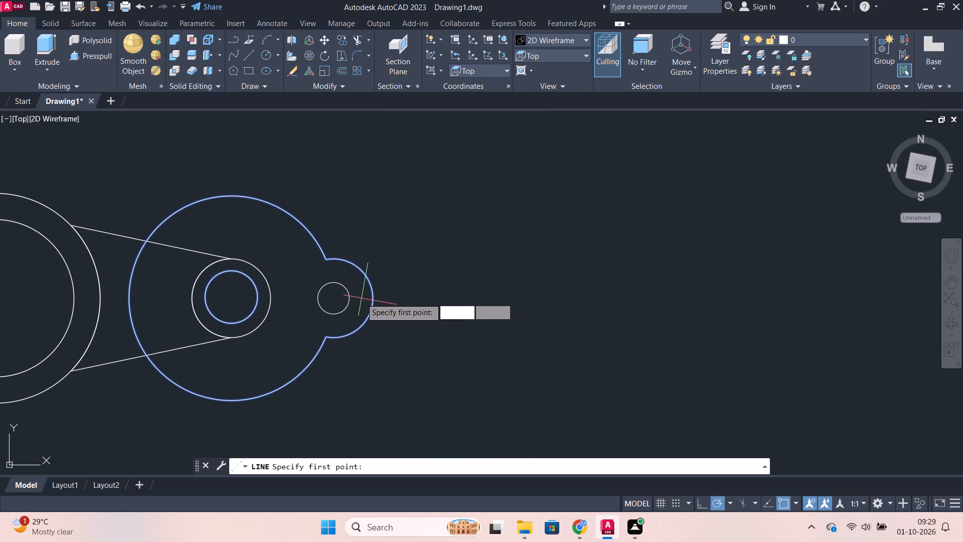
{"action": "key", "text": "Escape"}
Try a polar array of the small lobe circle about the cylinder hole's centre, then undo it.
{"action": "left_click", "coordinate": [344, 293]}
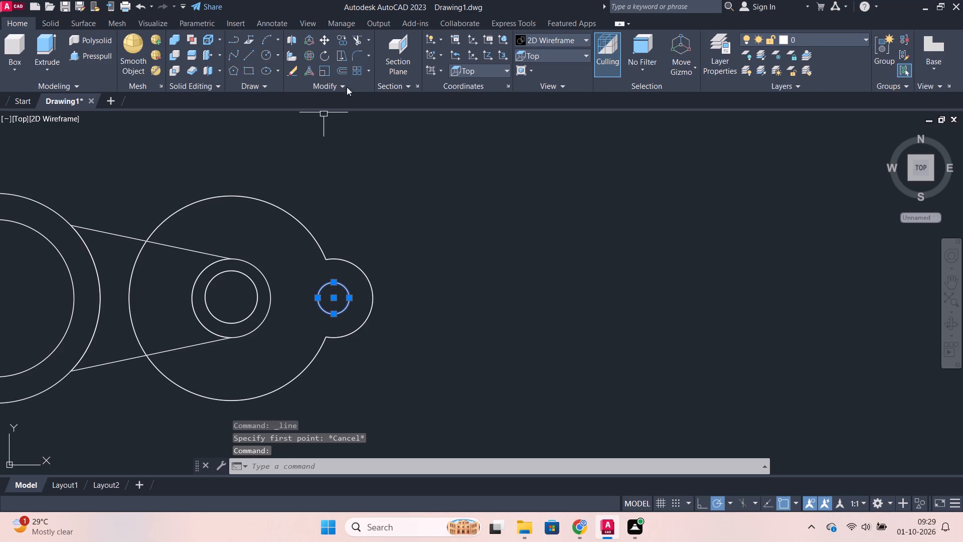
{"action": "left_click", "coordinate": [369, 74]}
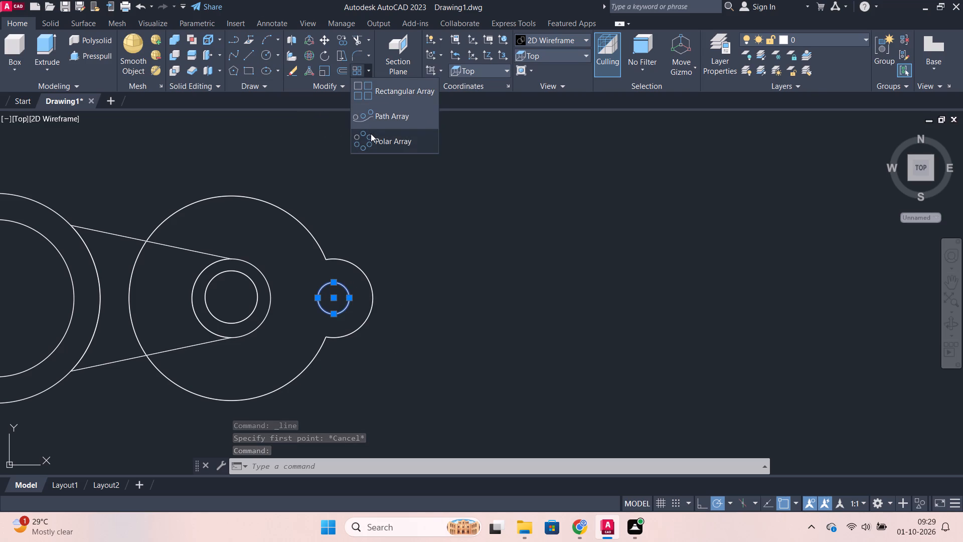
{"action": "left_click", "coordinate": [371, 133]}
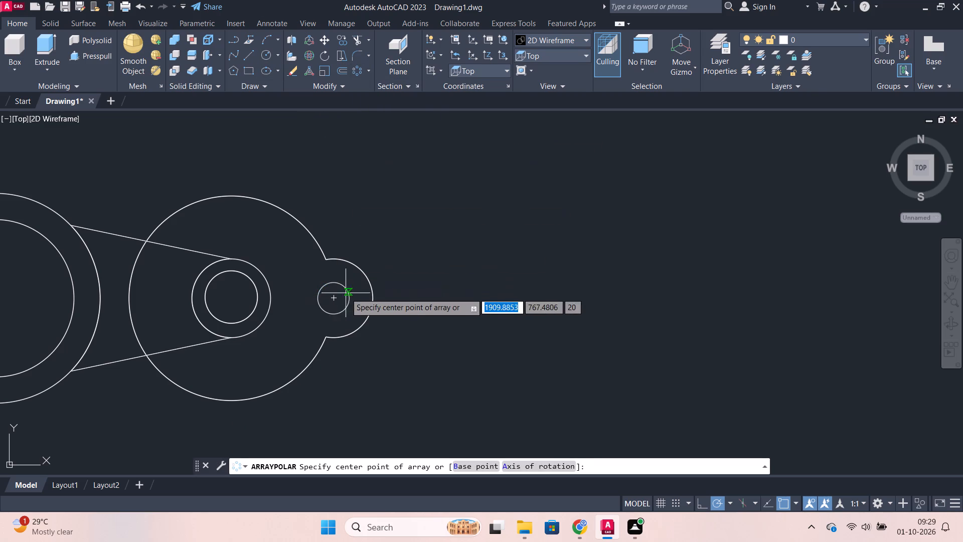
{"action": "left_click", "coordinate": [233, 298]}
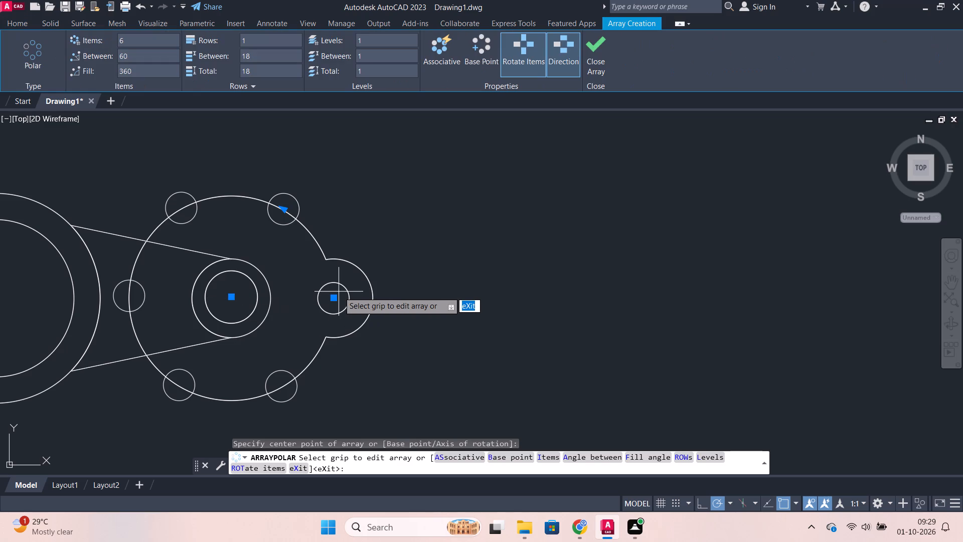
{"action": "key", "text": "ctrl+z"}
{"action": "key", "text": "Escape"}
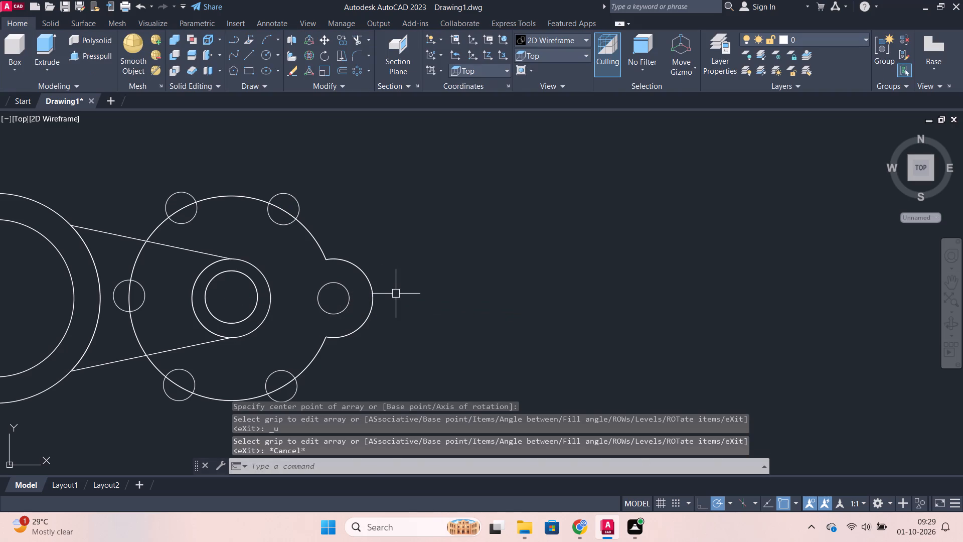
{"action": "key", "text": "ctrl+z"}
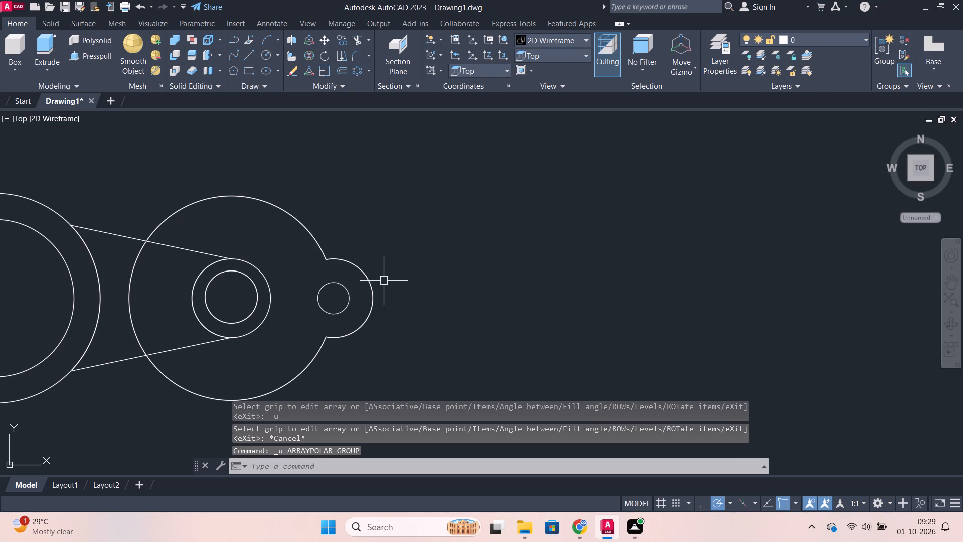
Draw a line at 45° from the cylinder hole's centre to beyond the round body's edge, changing the polar tracking angle.
{"action": "left_click", "coordinate": [248, 50]}
{"action": "left_click", "coordinate": [232, 297]}
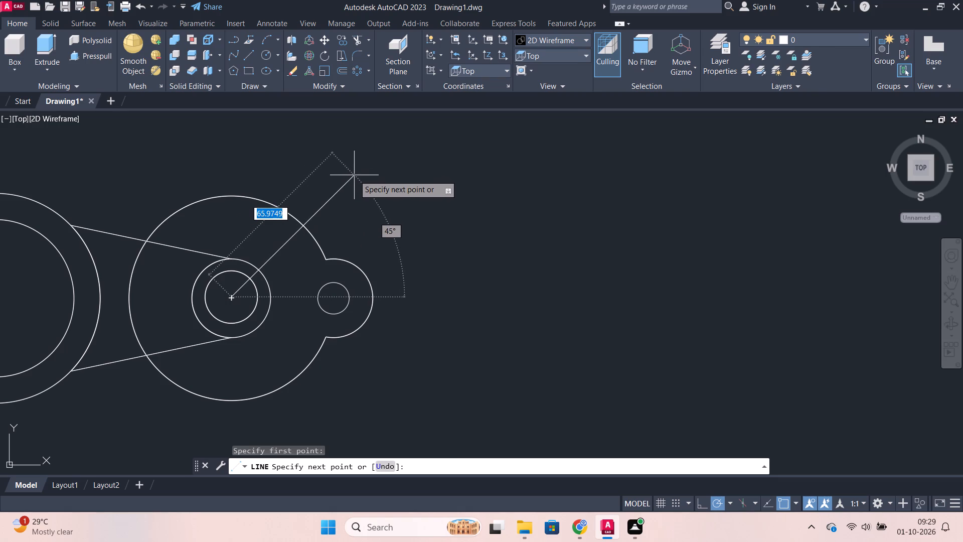
{"action": "left_click", "coordinate": [727, 507]}
{"action": "left_click", "coordinate": [733, 385]}
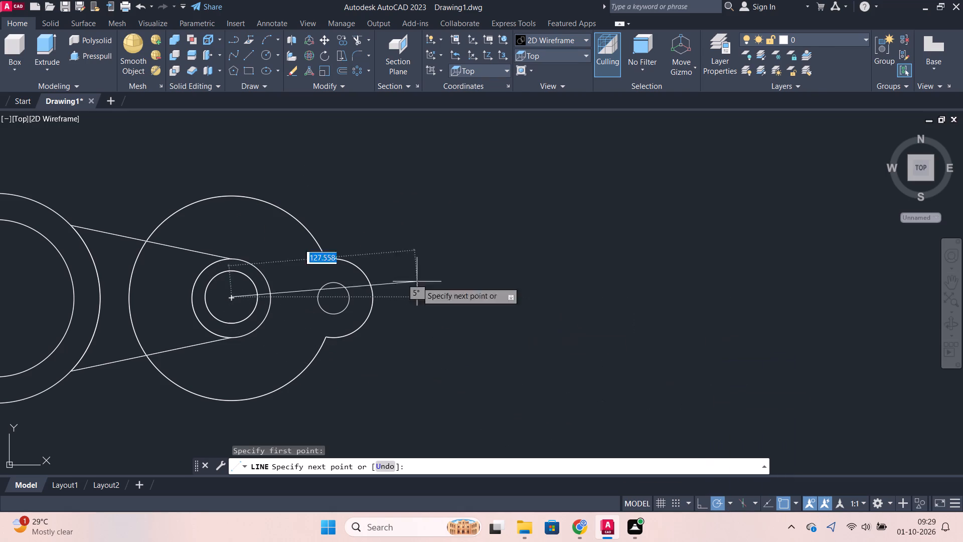
{"action": "left_click", "coordinate": [344, 185]}
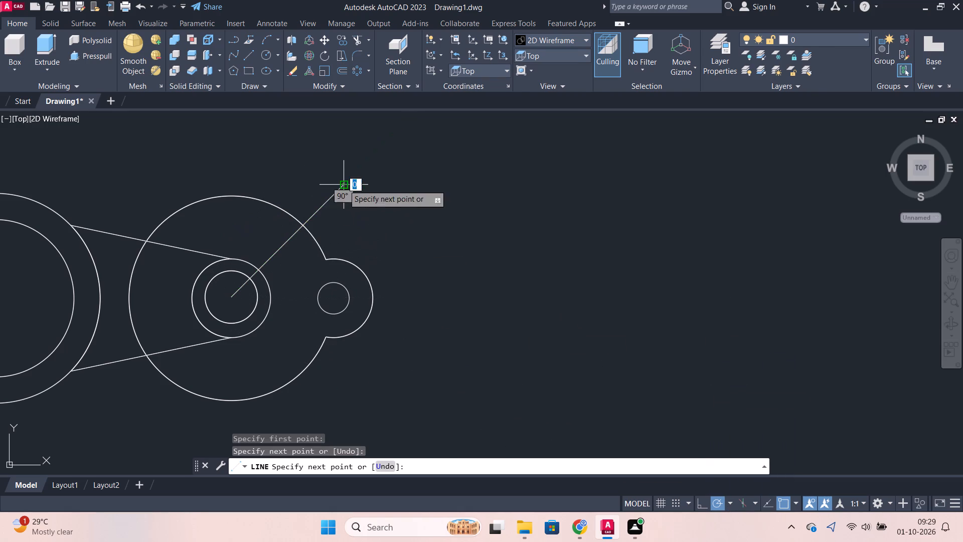
{"action": "key", "text": "Escape"}
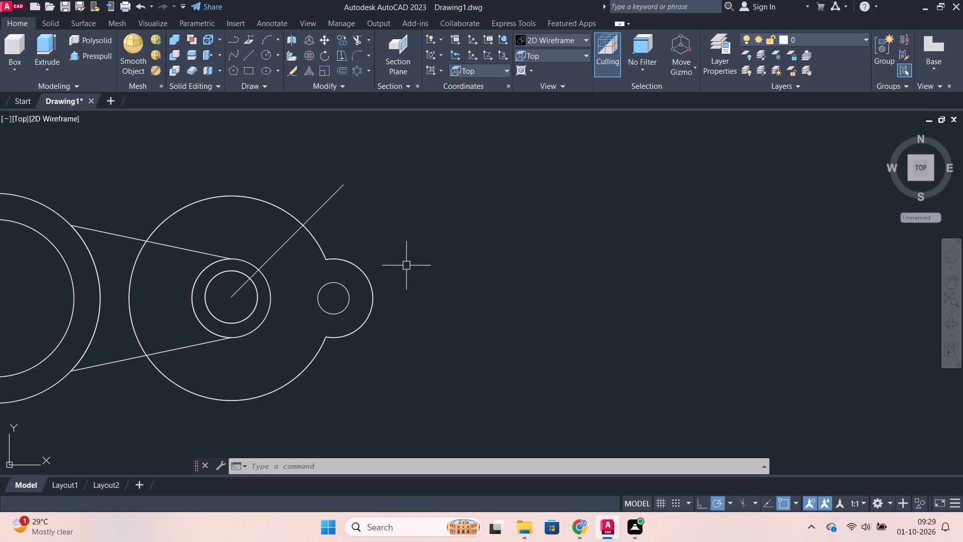
Set the visual style to Shades of Gray and switch to the Bottom view of the part.
{"action": "scroll", "coordinate": [386, 328], "scroll_direction": "down", "scroll_amount": 1}
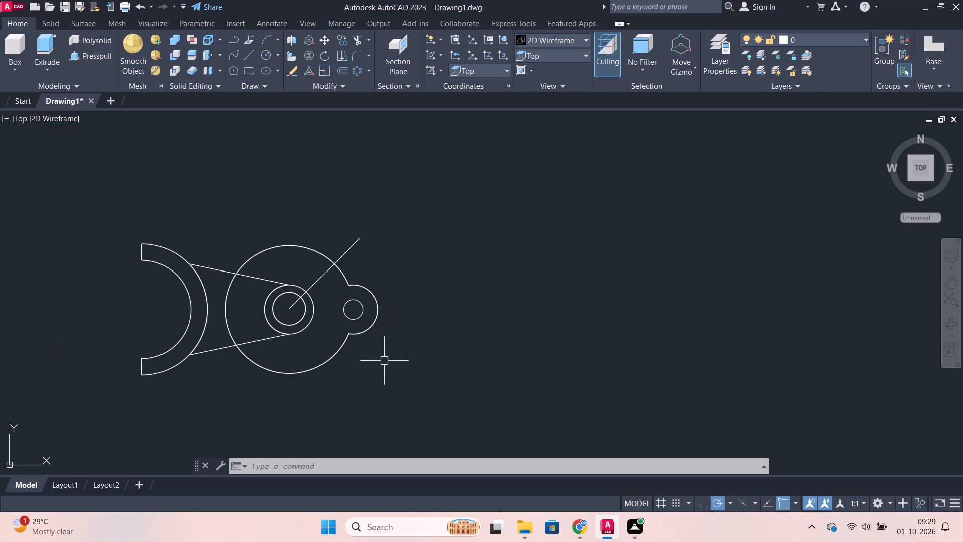
{"action": "middle_click_drag", "start_coordinate": [385, 361], "coordinate": [382, 201], "text": "shift"}
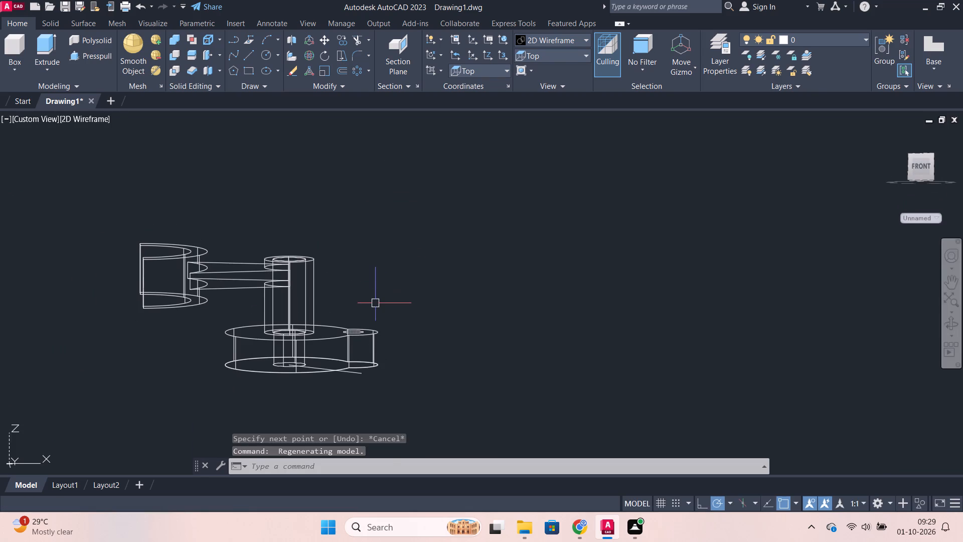
{"action": "scroll", "coordinate": [393, 325], "scroll_direction": "up", "scroll_amount": 1}
{"action": "middle_click_drag", "start_coordinate": [394, 329], "coordinate": [420, 206], "text": "shift"}
{"action": "middle_click_drag", "start_coordinate": [449, 158], "coordinate": [459, 153], "text": "shift"}
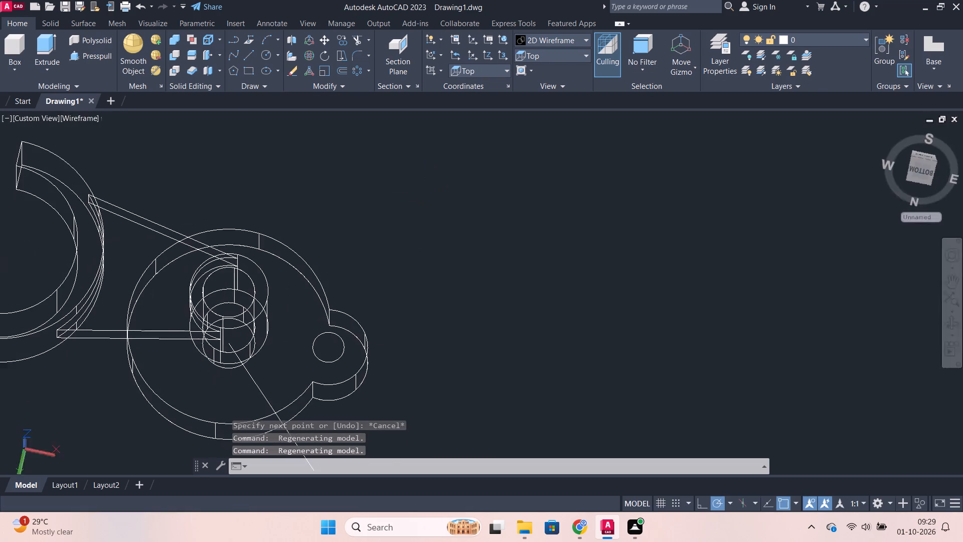
{"action": "left_click", "coordinate": [533, 57]}
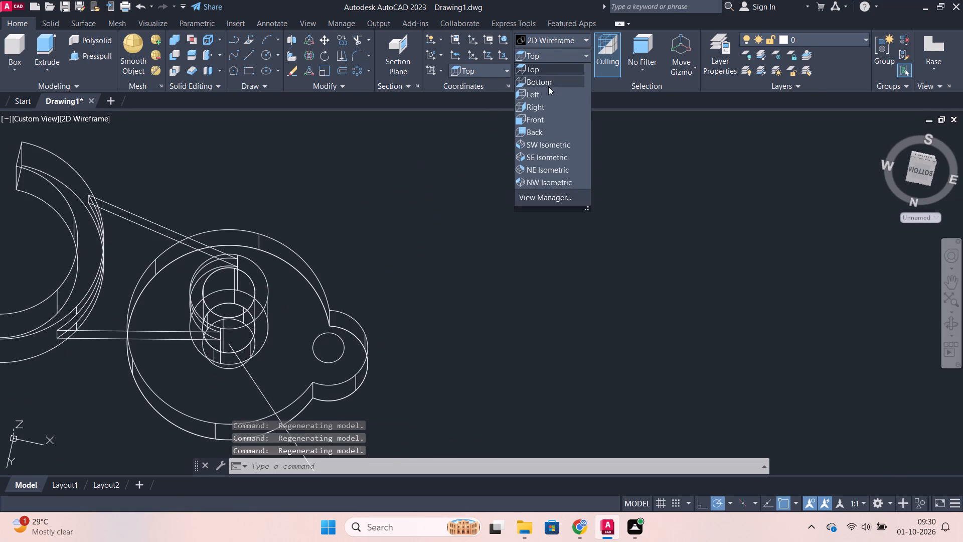
{"action": "left_click", "coordinate": [550, 41]}
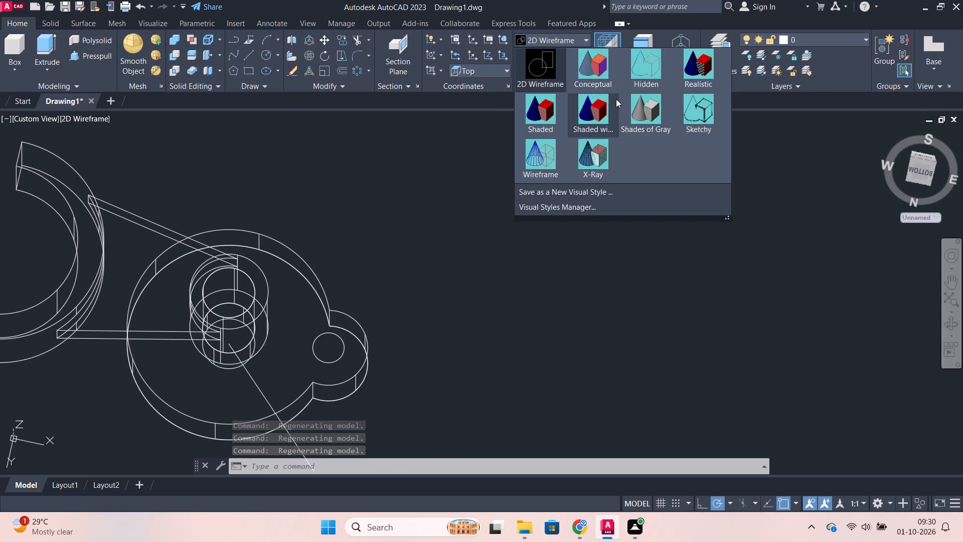
{"action": "left_click", "coordinate": [620, 105]}
{"action": "left_click", "coordinate": [558, 51]}
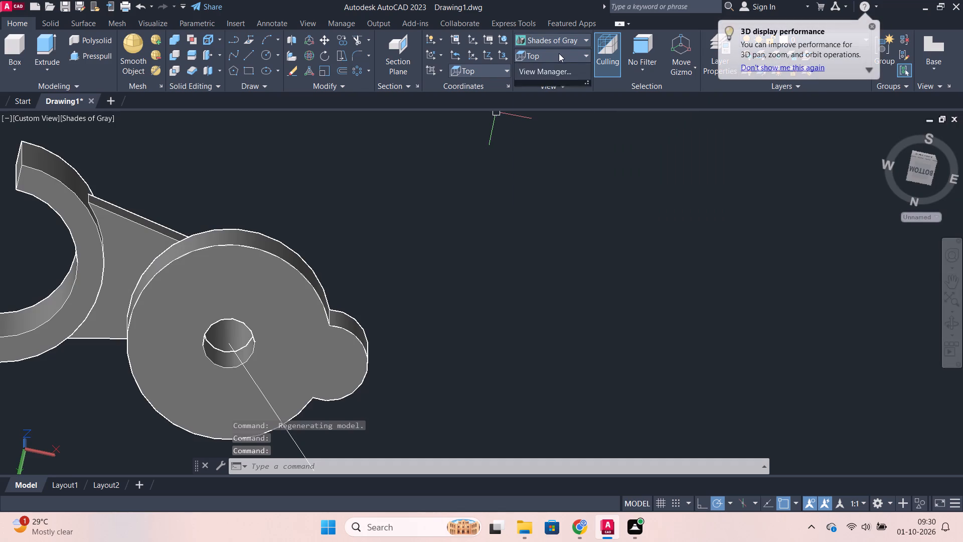
{"action": "left_click", "coordinate": [539, 82]}
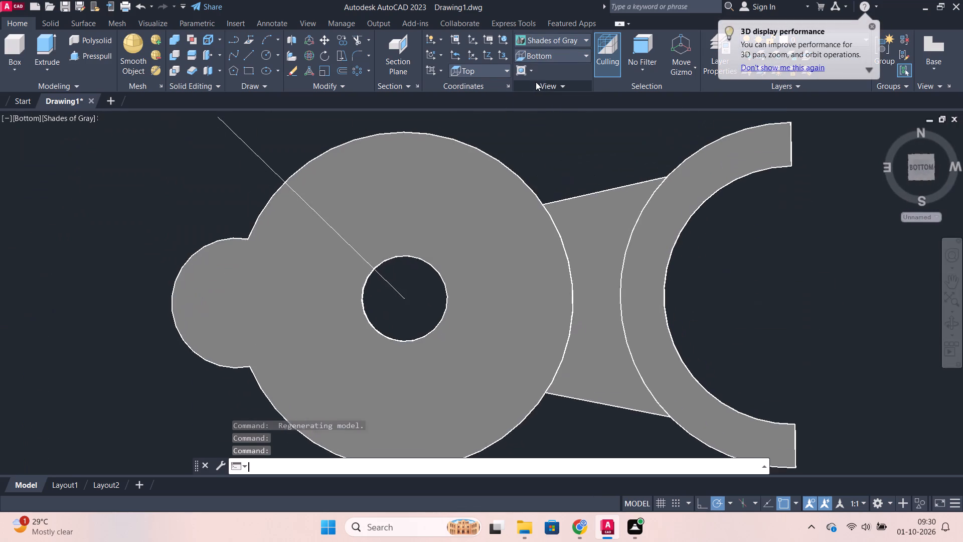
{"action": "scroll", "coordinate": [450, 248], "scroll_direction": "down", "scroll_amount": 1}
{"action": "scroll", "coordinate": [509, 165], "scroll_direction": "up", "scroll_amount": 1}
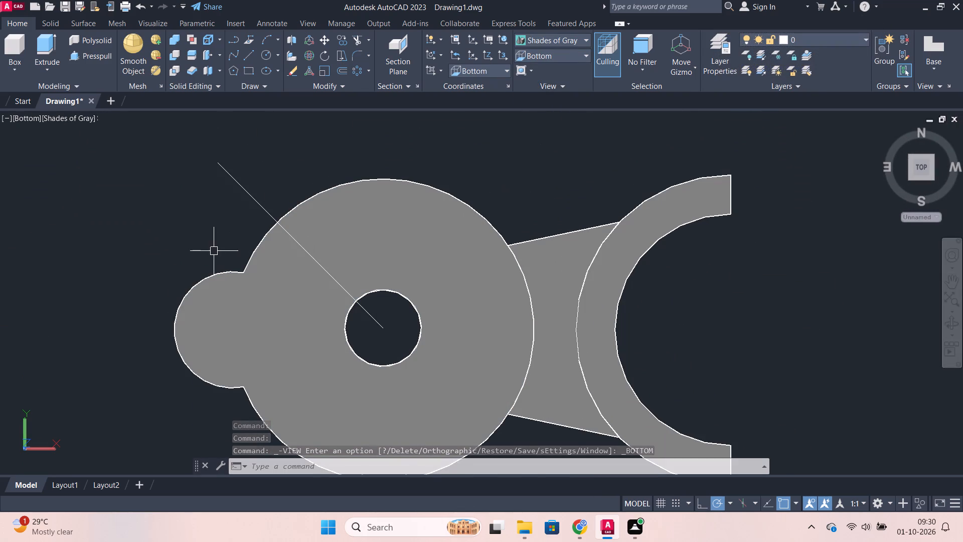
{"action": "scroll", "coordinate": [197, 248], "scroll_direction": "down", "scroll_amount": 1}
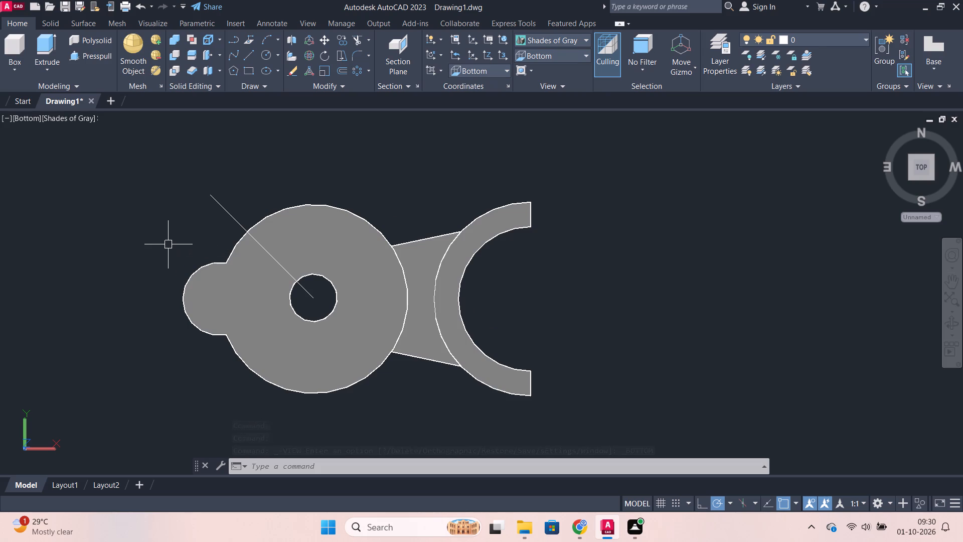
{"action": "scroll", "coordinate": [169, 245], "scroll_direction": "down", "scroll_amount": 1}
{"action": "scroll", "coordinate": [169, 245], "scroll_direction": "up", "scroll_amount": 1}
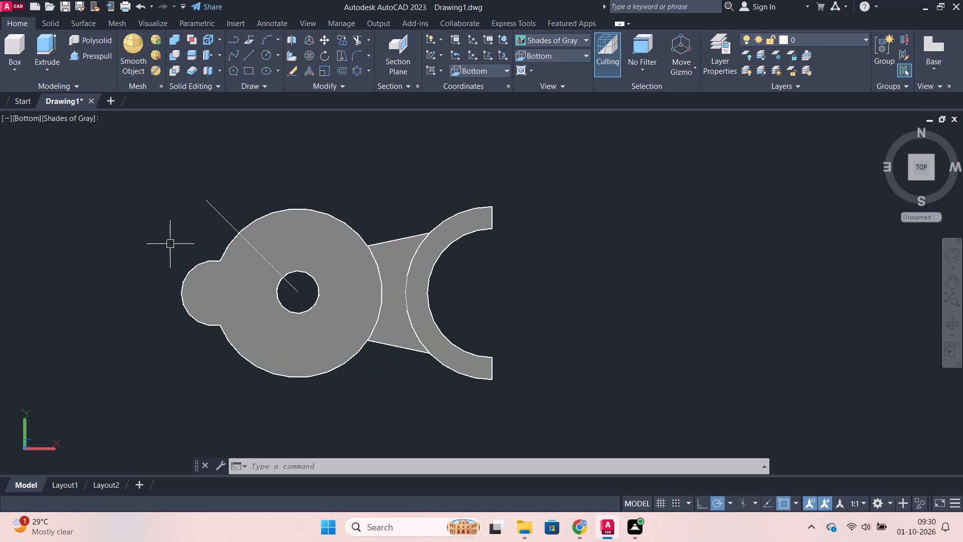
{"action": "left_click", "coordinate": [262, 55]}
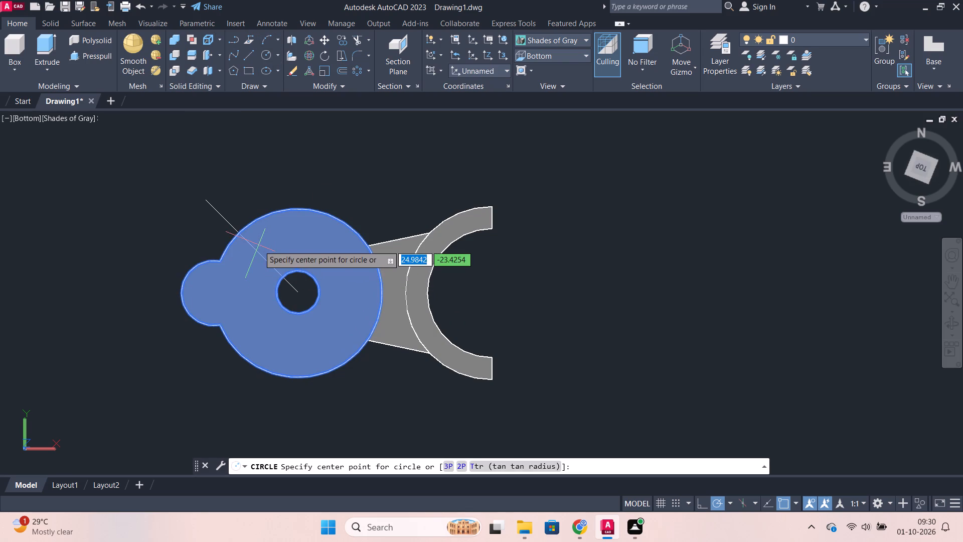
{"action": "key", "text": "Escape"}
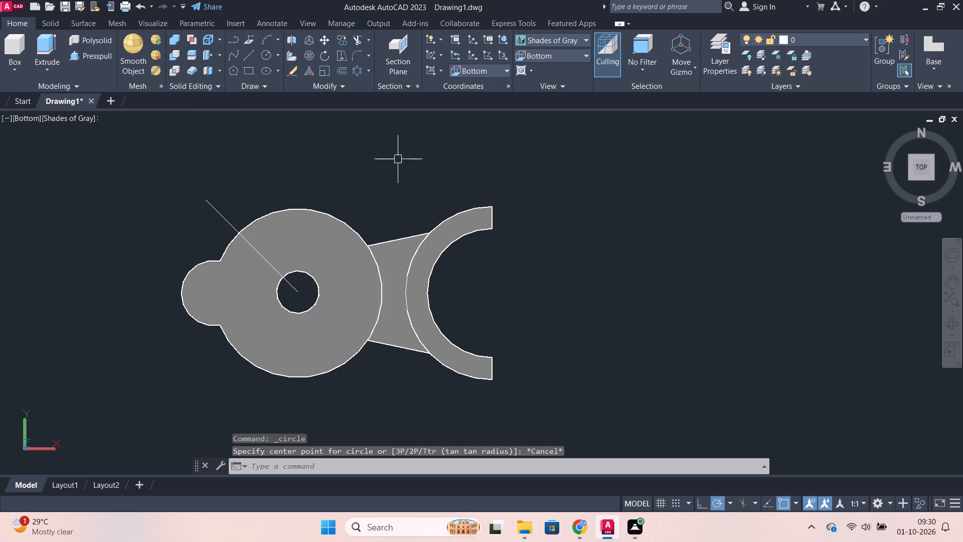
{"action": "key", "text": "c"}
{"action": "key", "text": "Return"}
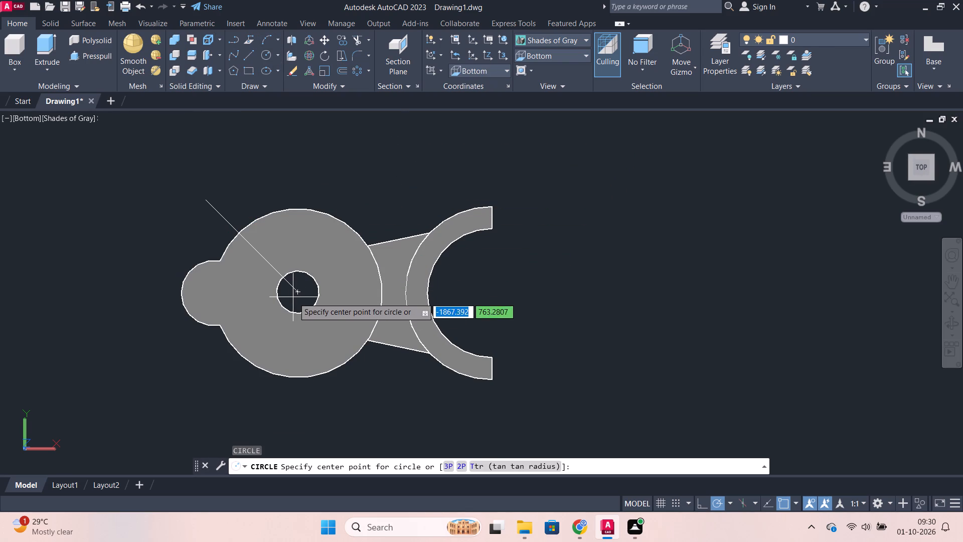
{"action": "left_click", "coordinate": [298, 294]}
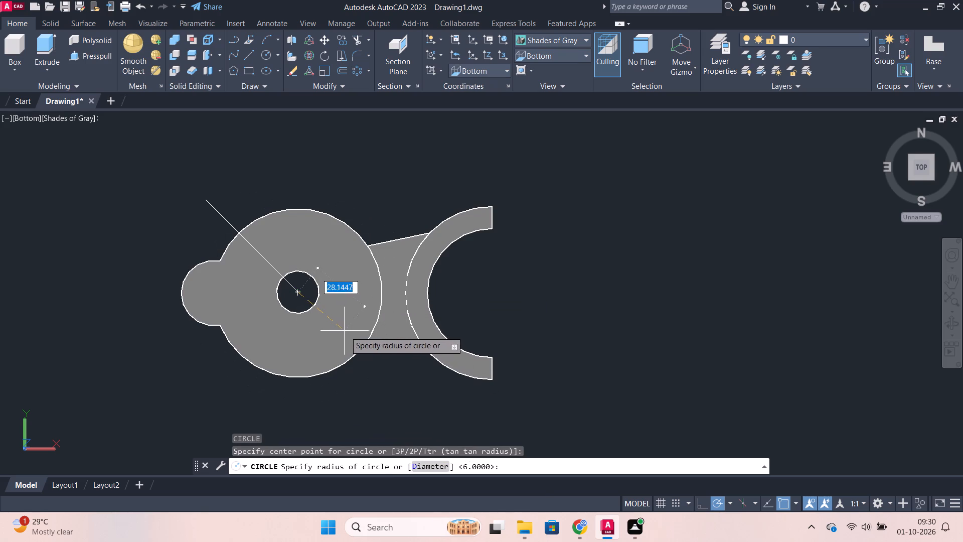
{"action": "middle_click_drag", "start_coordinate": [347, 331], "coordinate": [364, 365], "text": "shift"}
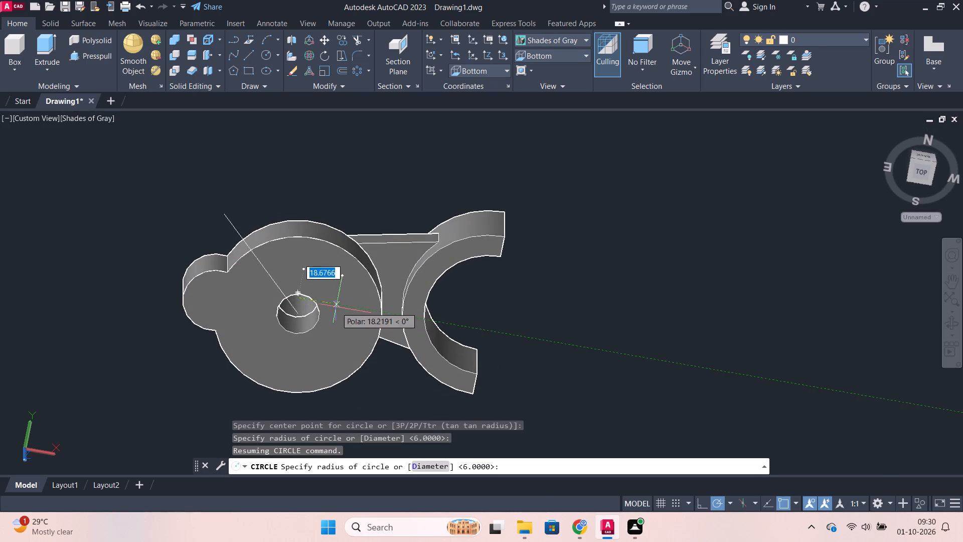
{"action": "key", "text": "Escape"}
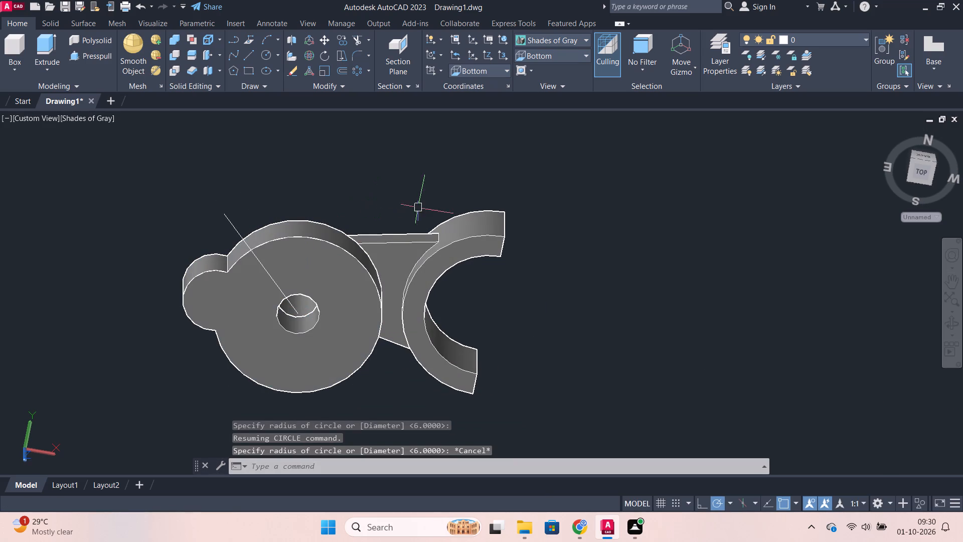
Draw a circle of radius 25 on the round body's bottom face, centred on the hole at the line's inner endpoint.
{"action": "key", "text": "c"}
{"action": "key", "text": "Return"}
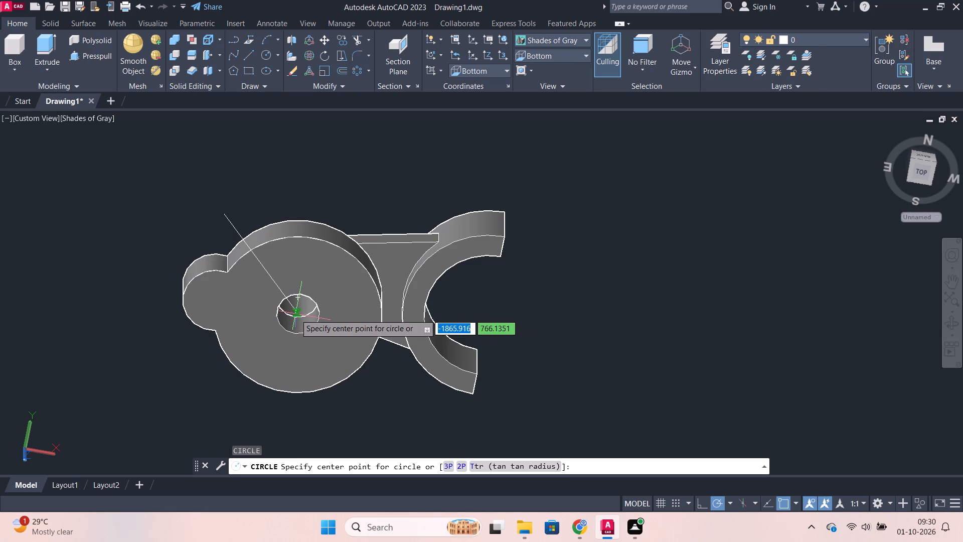
{"action": "scroll", "coordinate": [296, 314], "scroll_direction": "up", "scroll_amount": 2}
{"action": "left_click", "coordinate": [298, 316]}
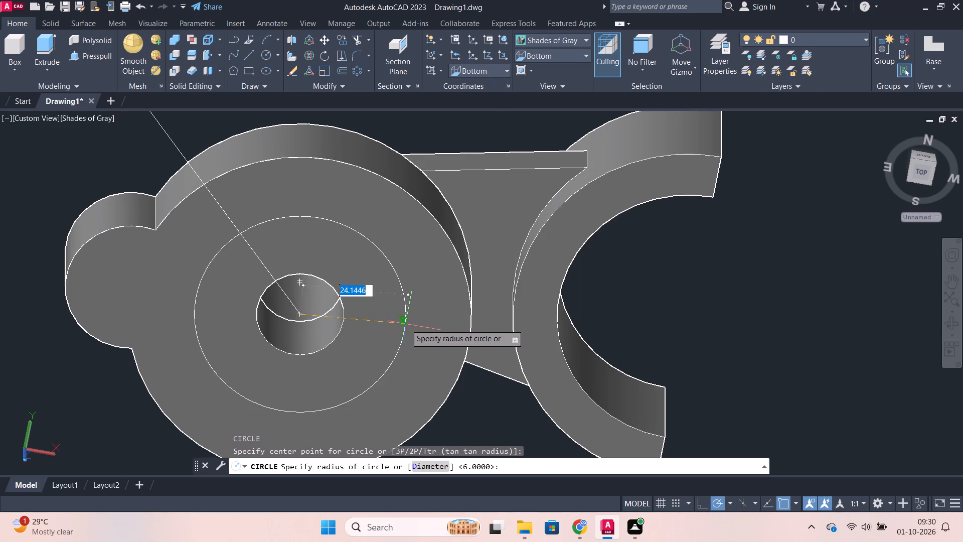
{"action": "scroll", "coordinate": [408, 321], "scroll_direction": "down", "scroll_amount": 2}
{"action": "scroll", "coordinate": [410, 321], "scroll_direction": "up", "scroll_amount": 1}
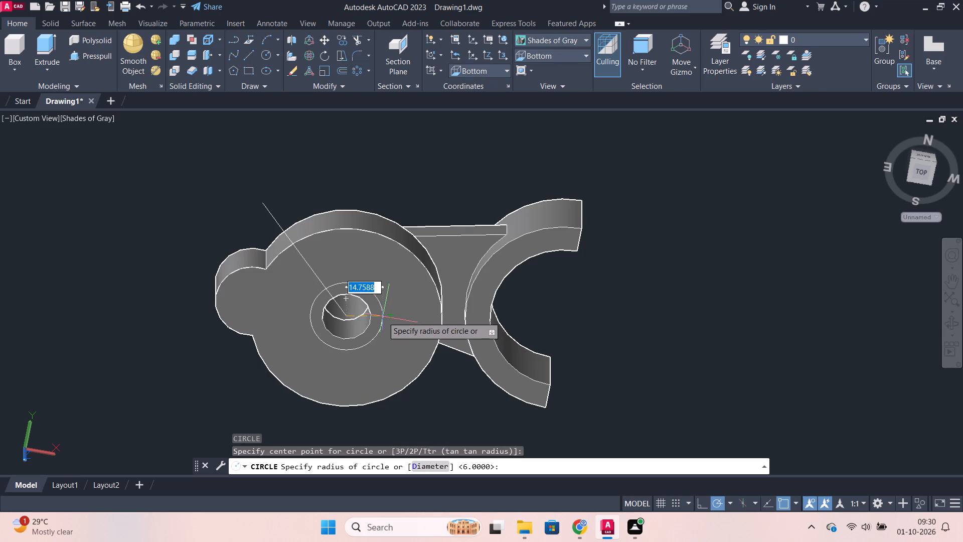
{"action": "scroll", "coordinate": [383, 317], "scroll_direction": "up", "scroll_amount": 1}
{"action": "scroll", "coordinate": [364, 323], "scroll_direction": "down", "scroll_amount": 2}
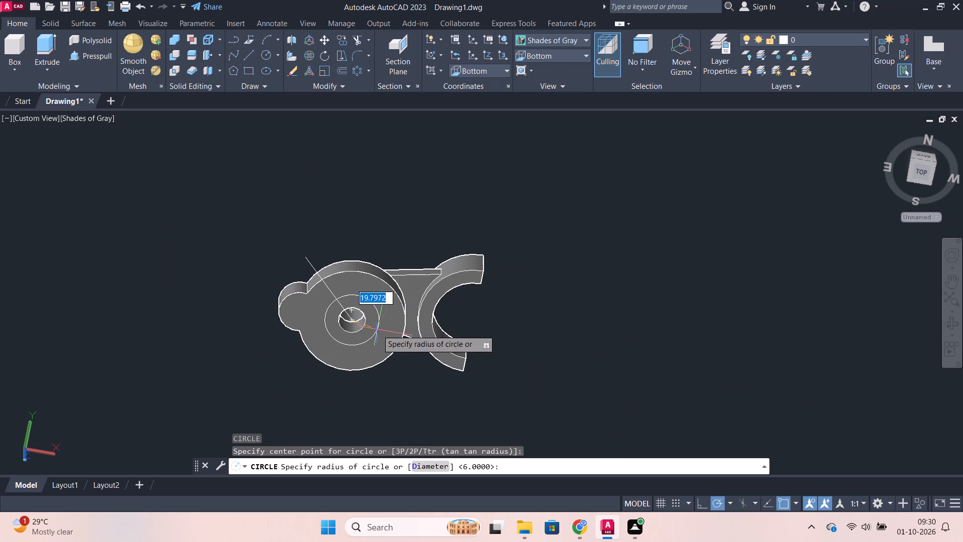
{"action": "type", "text": "25"}
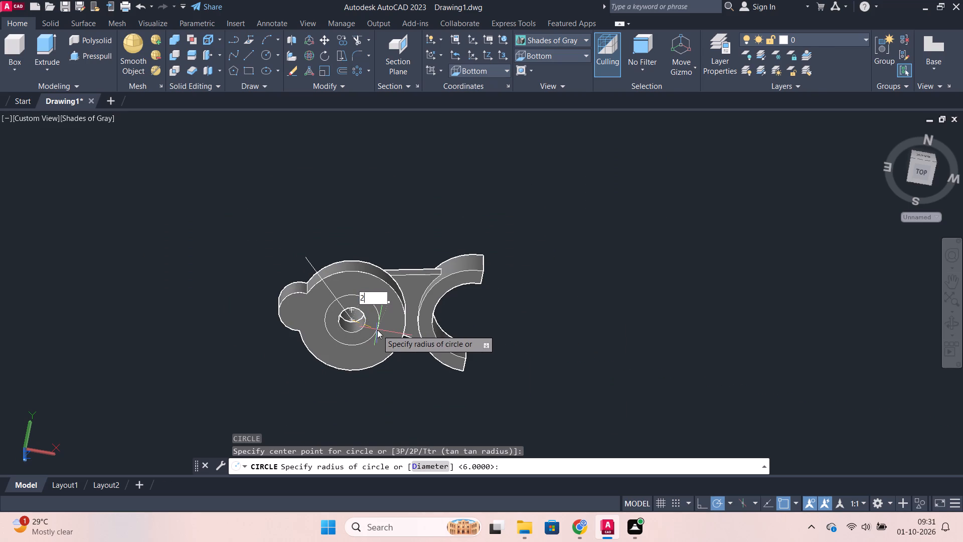
{"action": "key", "text": "Return"}
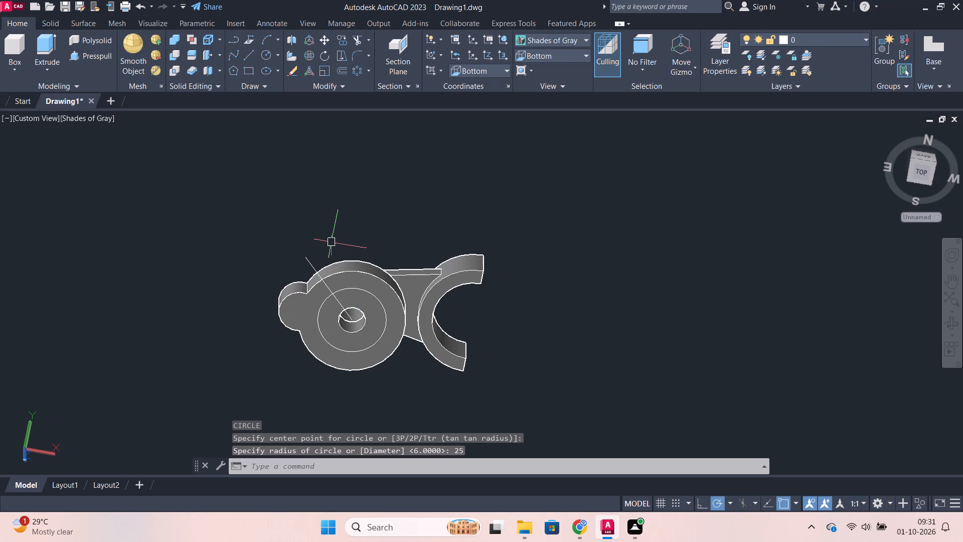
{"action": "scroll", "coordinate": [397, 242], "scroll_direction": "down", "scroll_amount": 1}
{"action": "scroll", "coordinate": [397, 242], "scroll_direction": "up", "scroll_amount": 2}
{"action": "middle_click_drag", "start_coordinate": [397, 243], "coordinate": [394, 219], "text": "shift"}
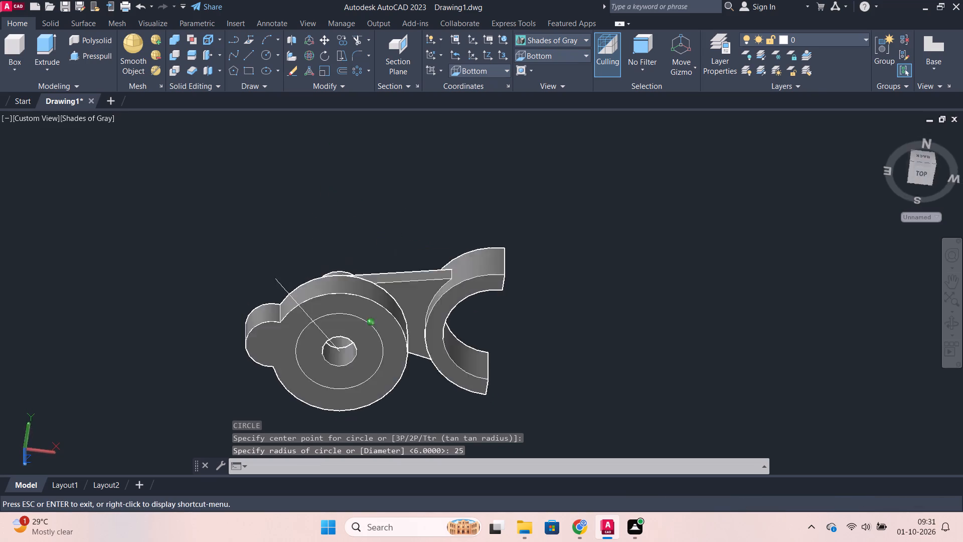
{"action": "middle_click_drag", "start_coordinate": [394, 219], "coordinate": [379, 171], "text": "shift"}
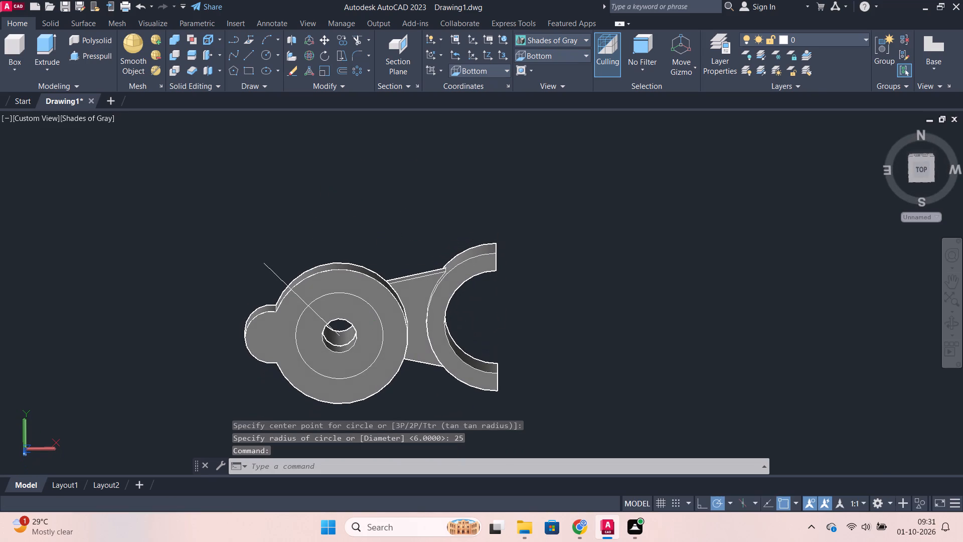
Draw a 12 diameter circle on the round body's bottom face, centred where the 45° line crosses the radius-25 circle.
{"action": "left_click", "coordinate": [270, 54]}
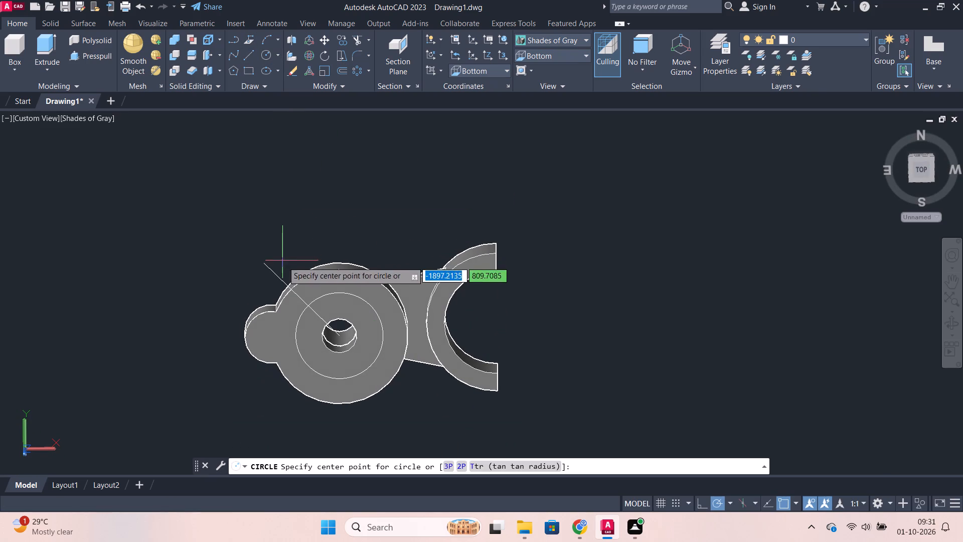
{"action": "scroll", "coordinate": [303, 320], "scroll_direction": "up", "scroll_amount": 2}
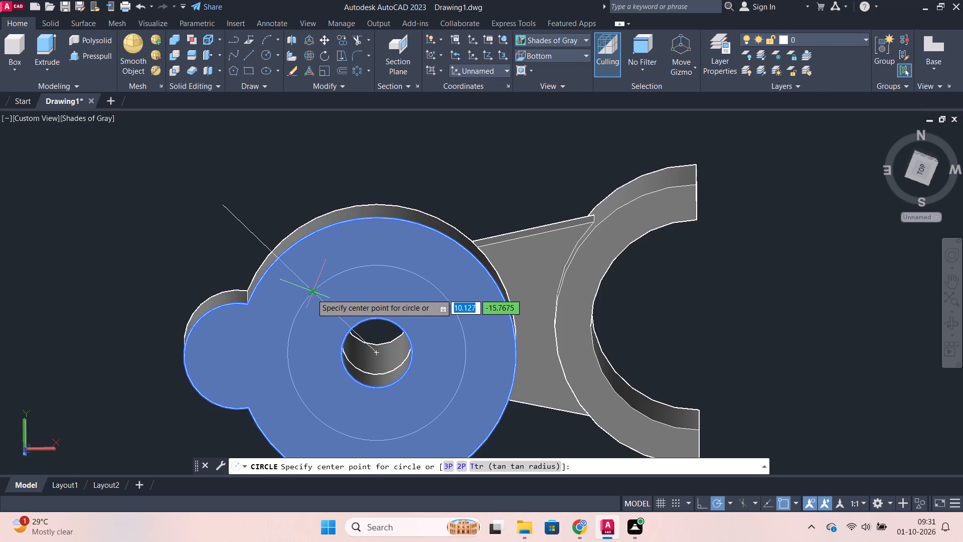
{"action": "left_click", "coordinate": [311, 294]}
{"action": "key", "text": "d"}
{"action": "key", "text": "Return"}
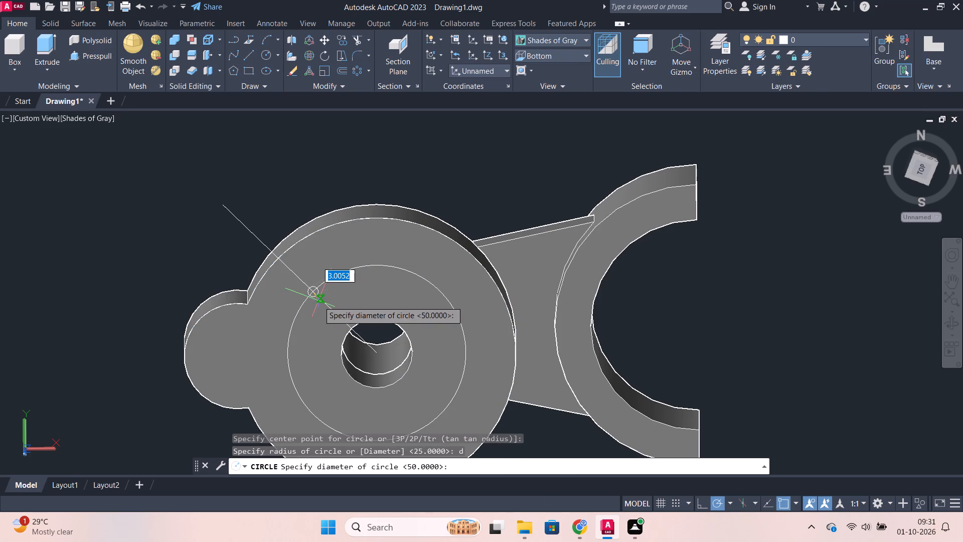
{"action": "type", "text": "12"}
{"action": "key", "text": "Return"}
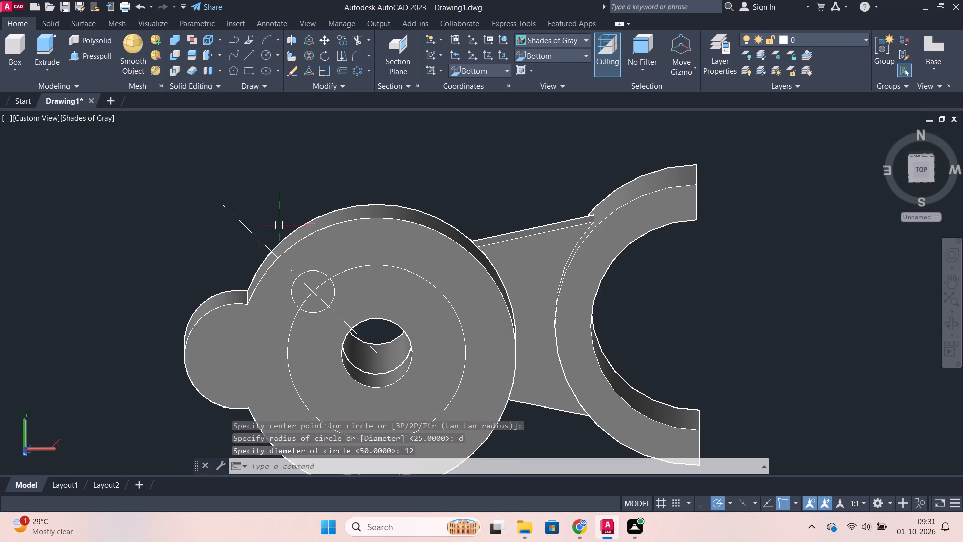
Mirror the 12 diameter circle about the horizontal axis through the central hole's centre, keeping the original.
{"action": "left_click", "coordinate": [248, 231]}
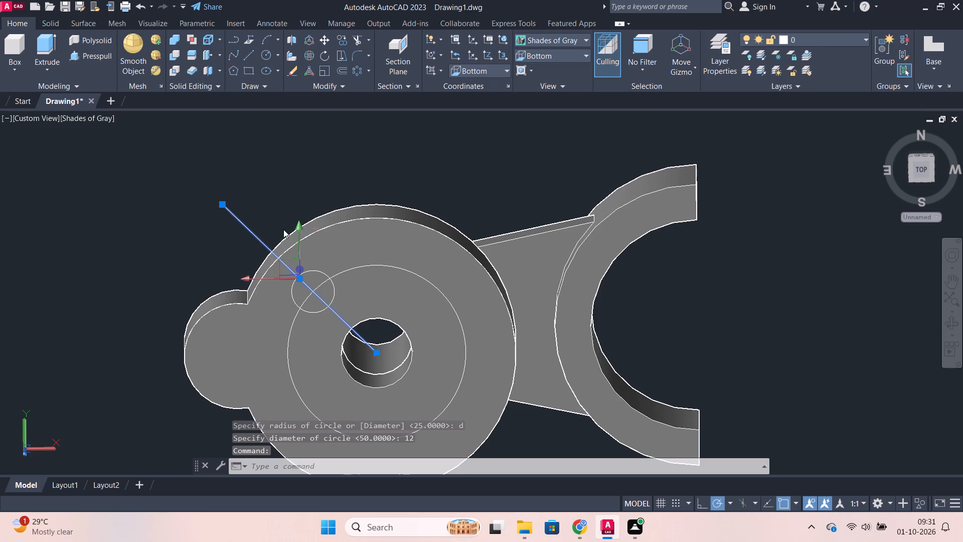
{"action": "key", "text": "Escape"}
{"action": "left_click", "coordinate": [321, 275]}
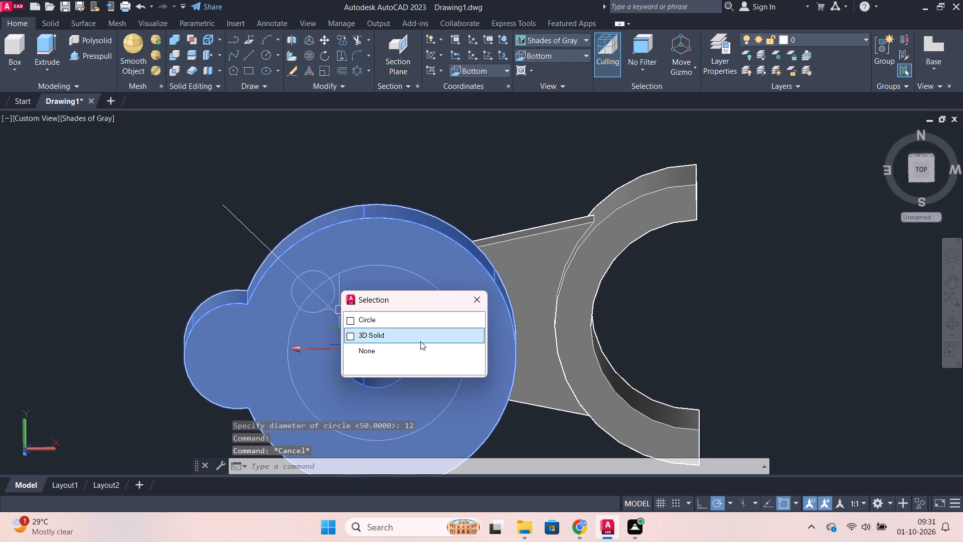
{"action": "left_click", "coordinate": [369, 323]}
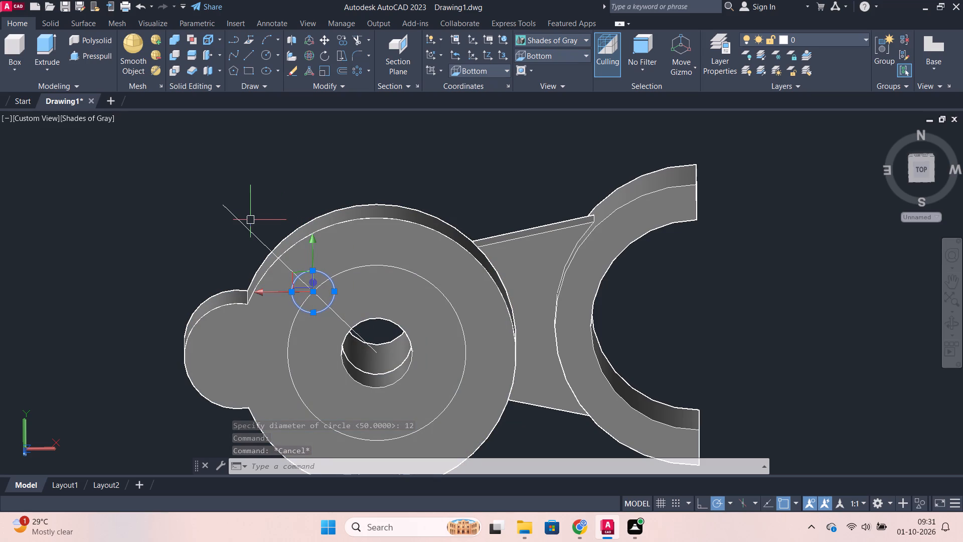
{"action": "key", "text": "m"}
{"action": "key", "text": "i"}
{"action": "key", "text": "Return"}
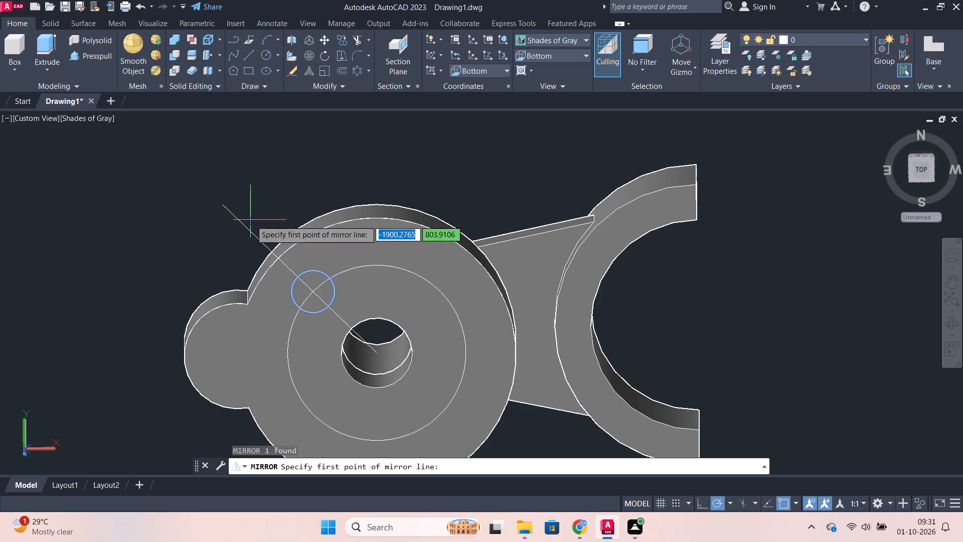
{"action": "left_click", "coordinate": [379, 352]}
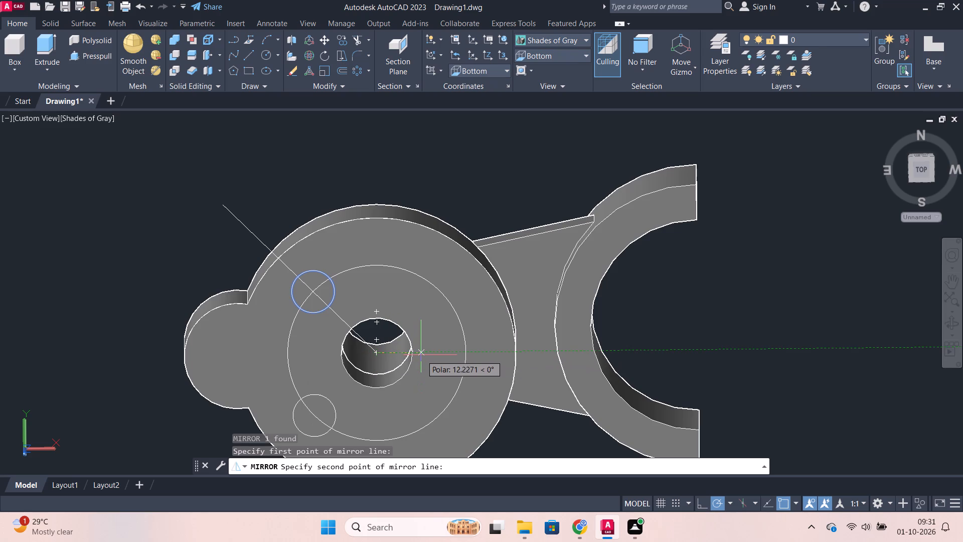
{"action": "left_click", "coordinate": [421, 355]}
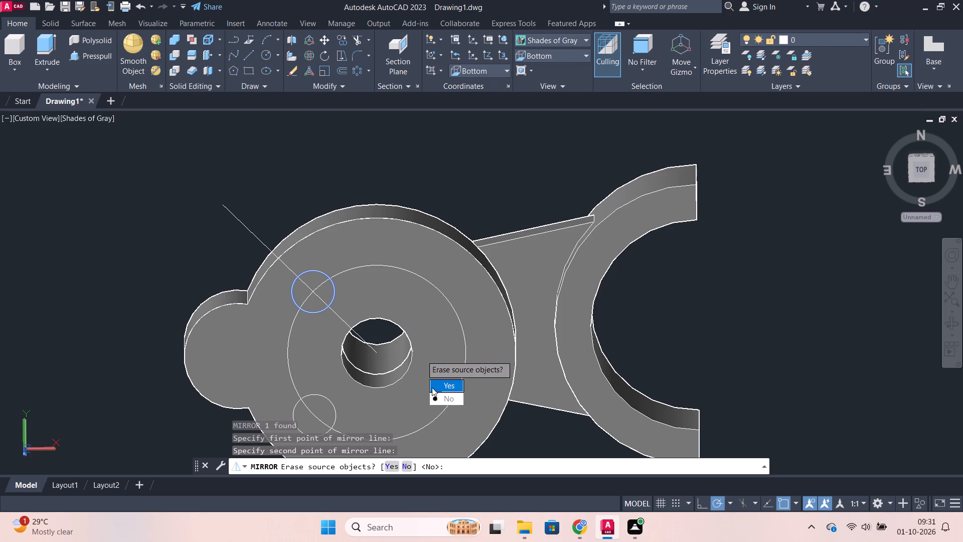
{"action": "left_click_drag", "start_coordinate": [435, 395], "coordinate": [421, 355]}
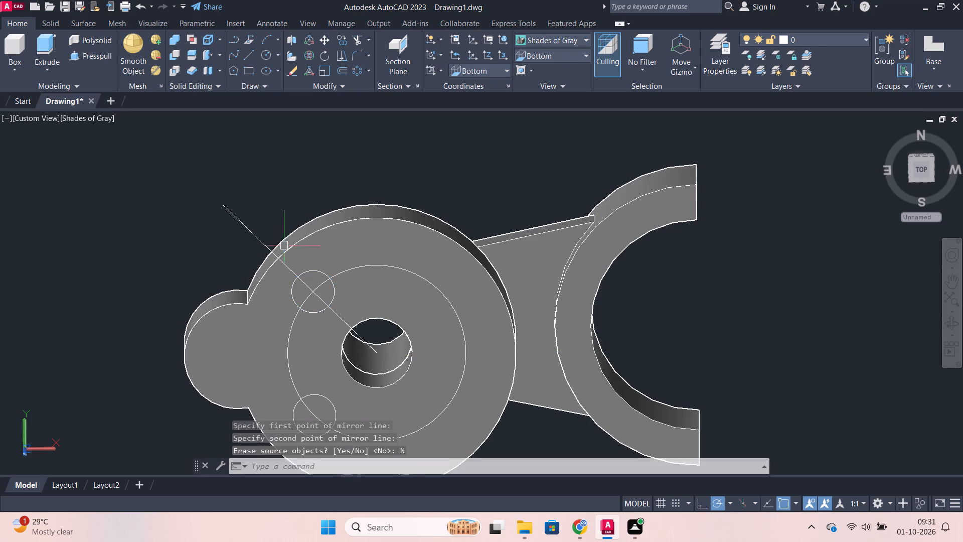
Erase the 45° construction line.
{"action": "left_click", "coordinate": [250, 226]}
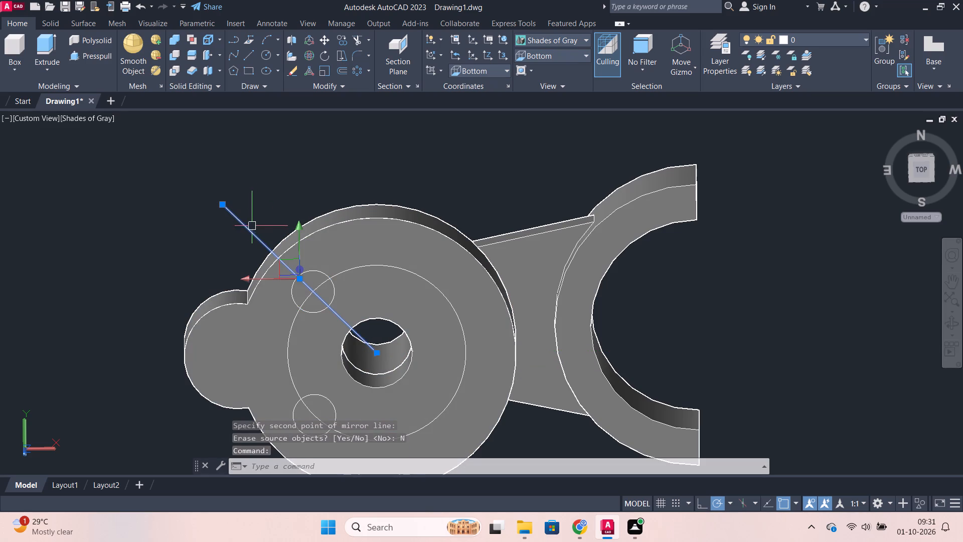
{"action": "key", "text": "e"}
{"action": "key", "text": "Return"}
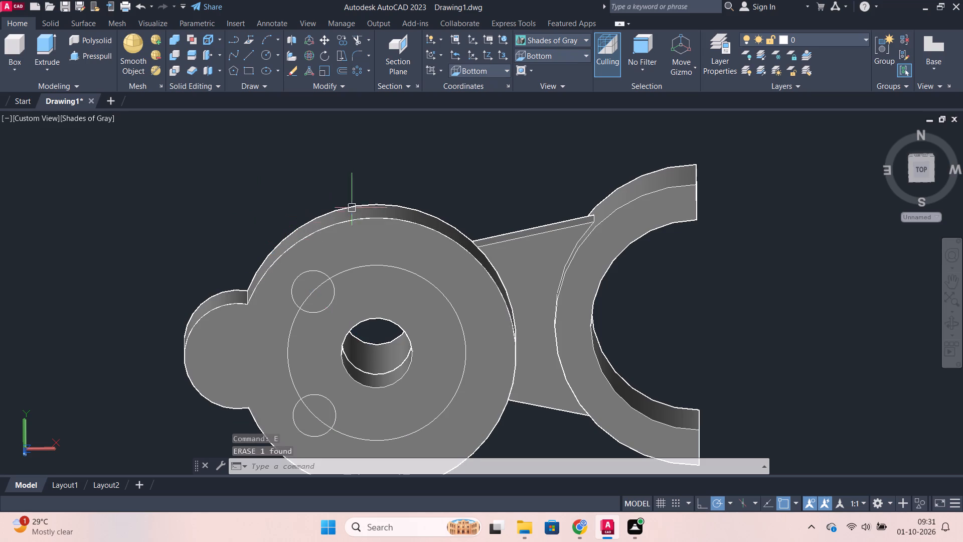
Erase the radius-25 construction circle on the round body's bottom face, working in the 2D Wireframe visual style.
{"action": "left_click", "coordinate": [552, 44]}
{"action": "left_click", "coordinate": [547, 66]}
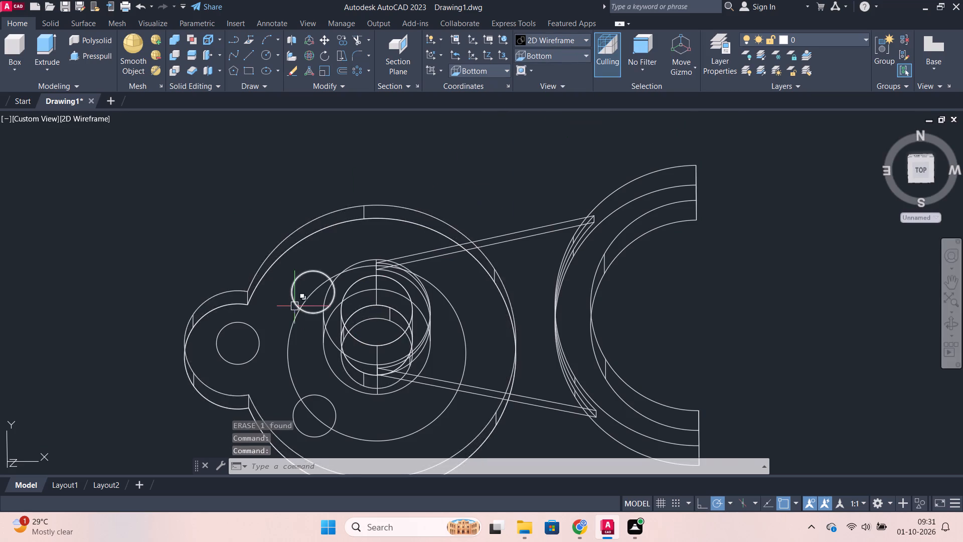
{"action": "scroll", "coordinate": [293, 306], "scroll_direction": "down", "scroll_amount": 1}
{"action": "middle_click_drag", "start_coordinate": [217, 265], "coordinate": [246, 349], "text": "shift"}
{"action": "middle_click", "coordinate": [246, 349], "text": "shift"}
{"action": "middle_click_drag", "start_coordinate": [246, 354], "coordinate": [237, 374], "text": "shift"}
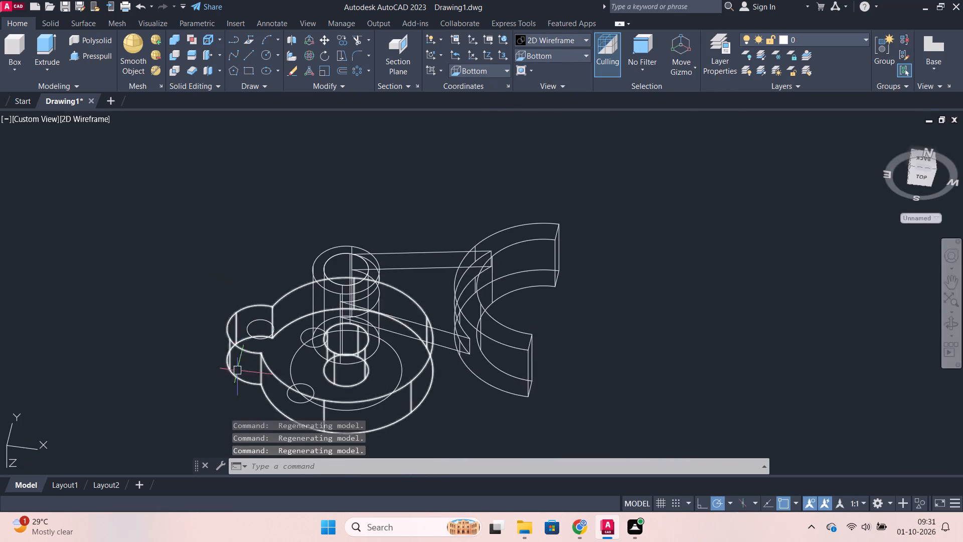
{"action": "scroll", "coordinate": [247, 304], "scroll_direction": "down", "scroll_amount": 1}
{"action": "scroll", "coordinate": [251, 298], "scroll_direction": "up", "scroll_amount": 2}
{"action": "middle_click_drag", "start_coordinate": [252, 282], "coordinate": [280, 181], "text": "shift"}
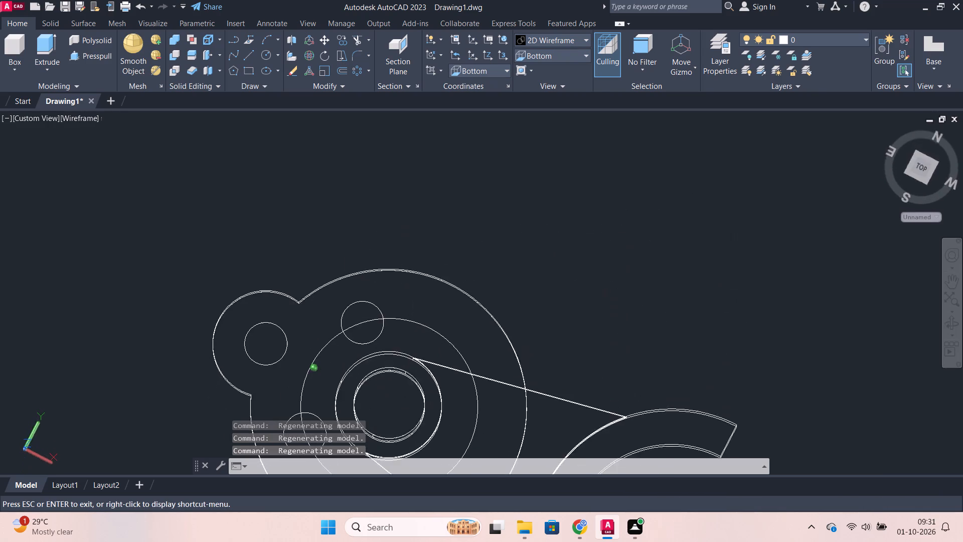
{"action": "middle_click_drag", "start_coordinate": [280, 181], "coordinate": [262, 264], "text": "shift"}
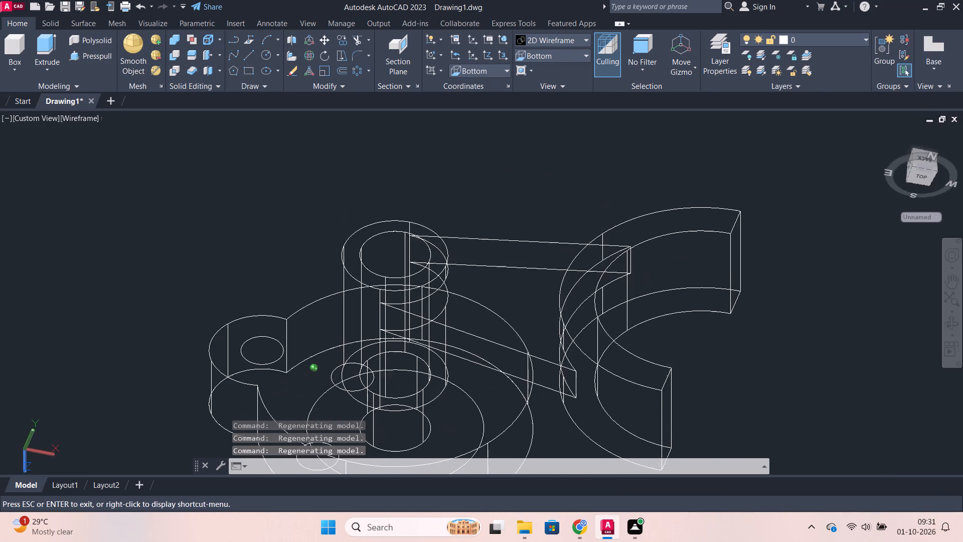
{"action": "middle_click_drag", "start_coordinate": [262, 264], "coordinate": [217, 292], "text": "shift"}
{"action": "scroll", "coordinate": [231, 287], "scroll_direction": "down", "scroll_amount": 1}
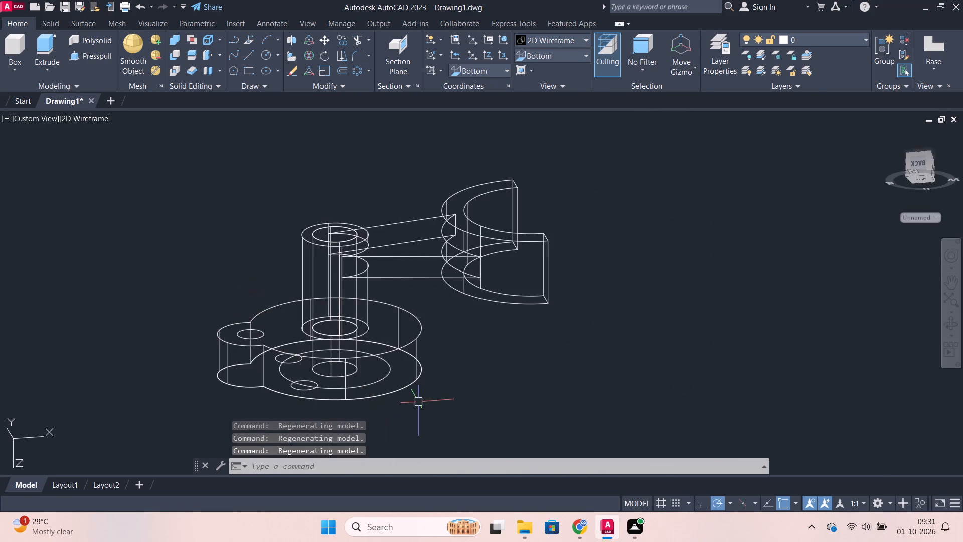
{"action": "middle_click_drag", "start_coordinate": [416, 399], "coordinate": [452, 357], "text": "shift"}
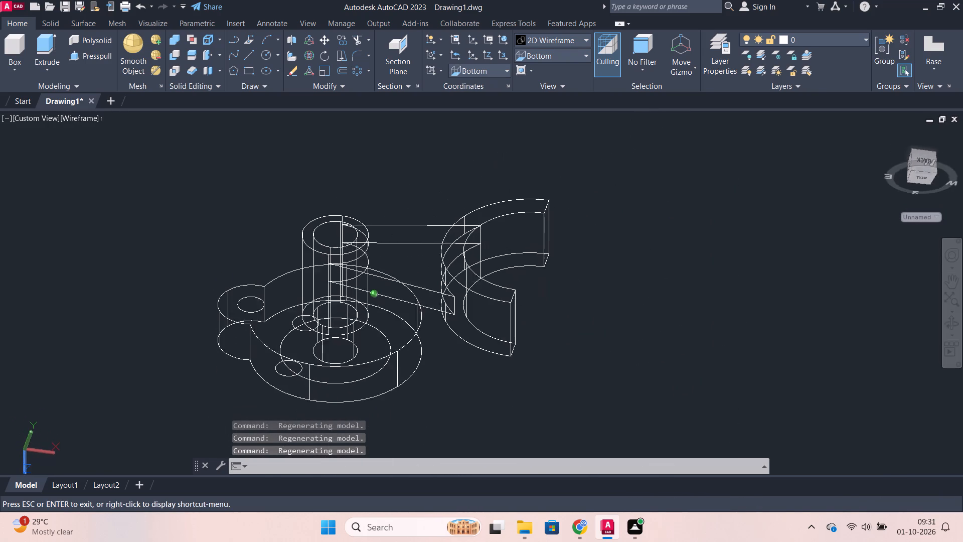
{"action": "middle_click_drag", "start_coordinate": [452, 357], "coordinate": [452, 355], "text": "shift"}
{"action": "left_click", "coordinate": [286, 329]}
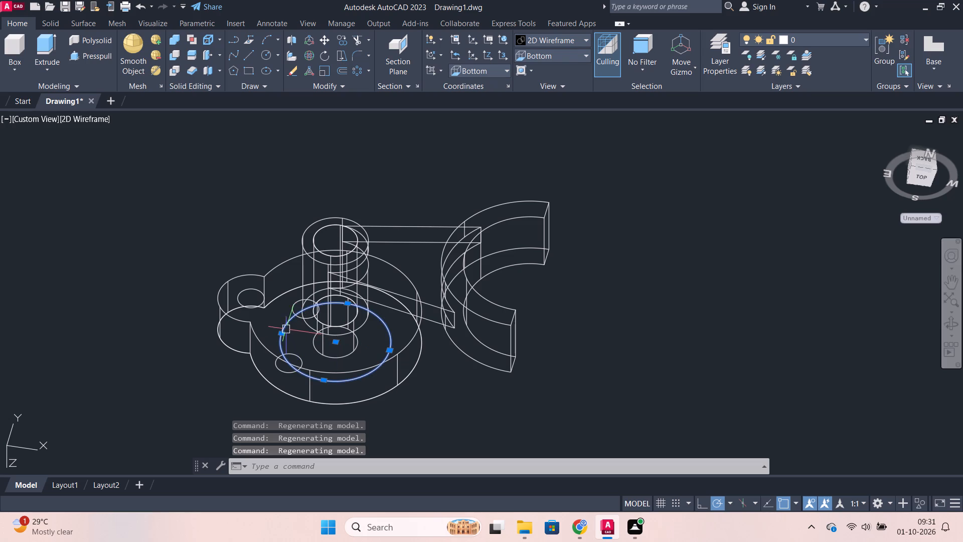
{"action": "key", "text": "e"}
{"action": "key", "text": "Return"}
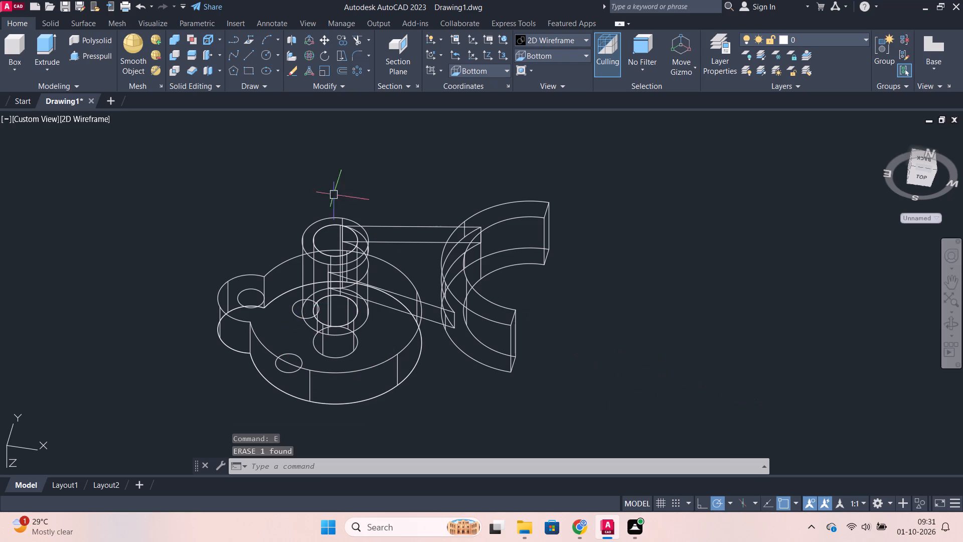
In Shades of Gray, cut two through holes in the round body by Presspull of the 12 diameter circles.
{"action": "left_click", "coordinate": [555, 41]}
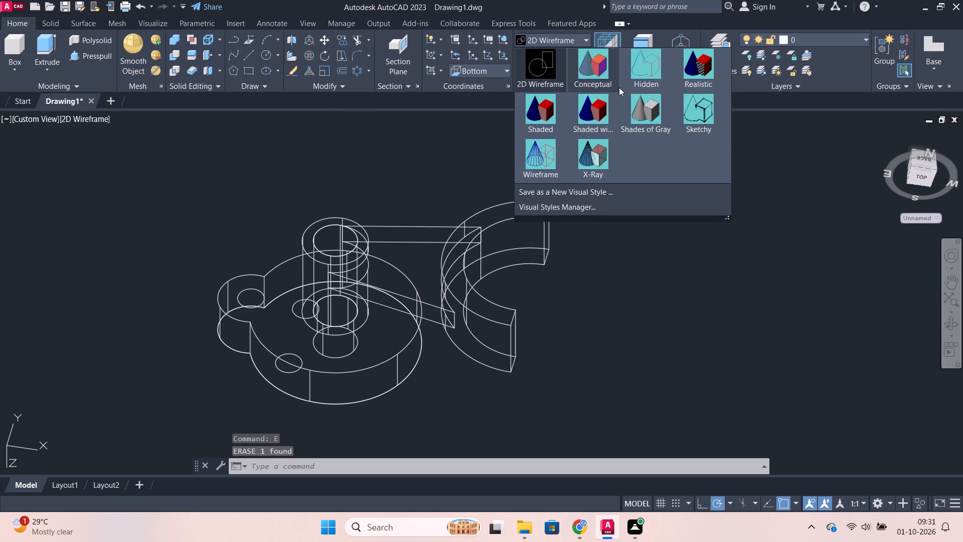
{"action": "left_click", "coordinate": [643, 115]}
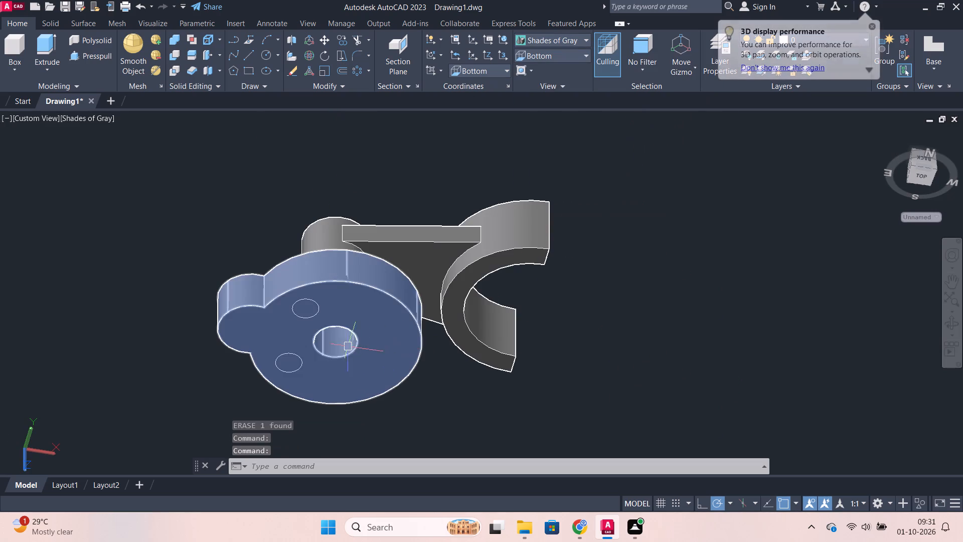
{"action": "left_click", "coordinate": [100, 53]}
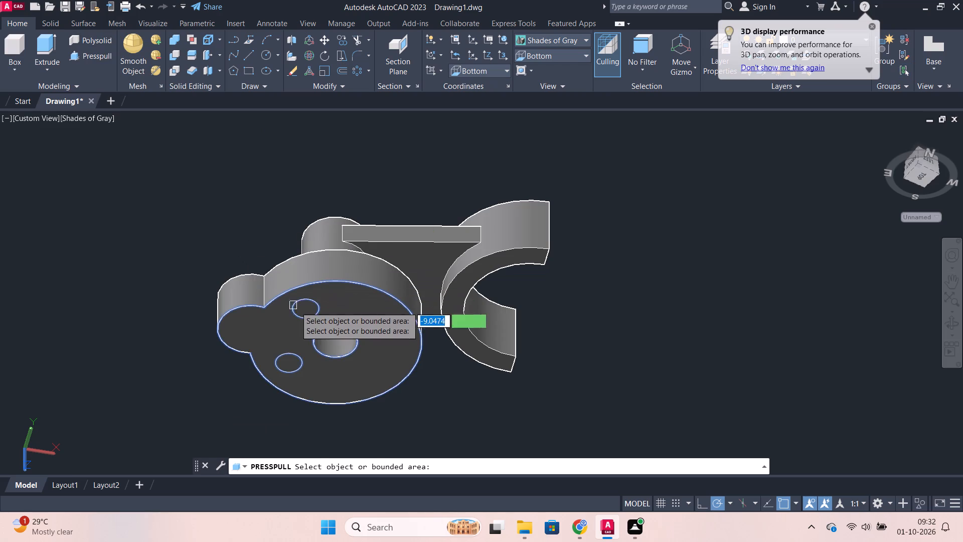
{"action": "left_click_drag", "start_coordinate": [303, 308], "coordinate": [304, 292]}
{"action": "left_click", "coordinate": [296, 158]}
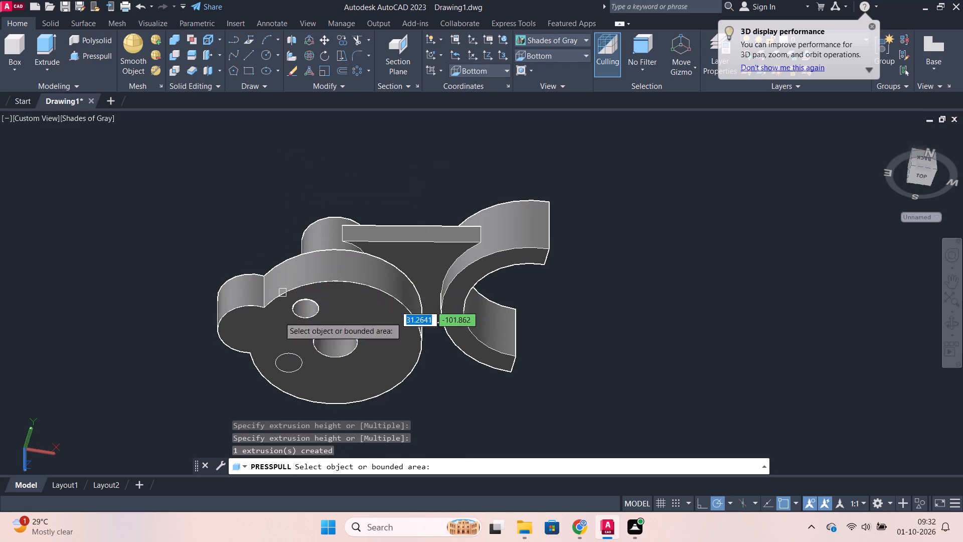
{"action": "left_click", "coordinate": [285, 364]}
{"action": "left_click", "coordinate": [291, 192]}
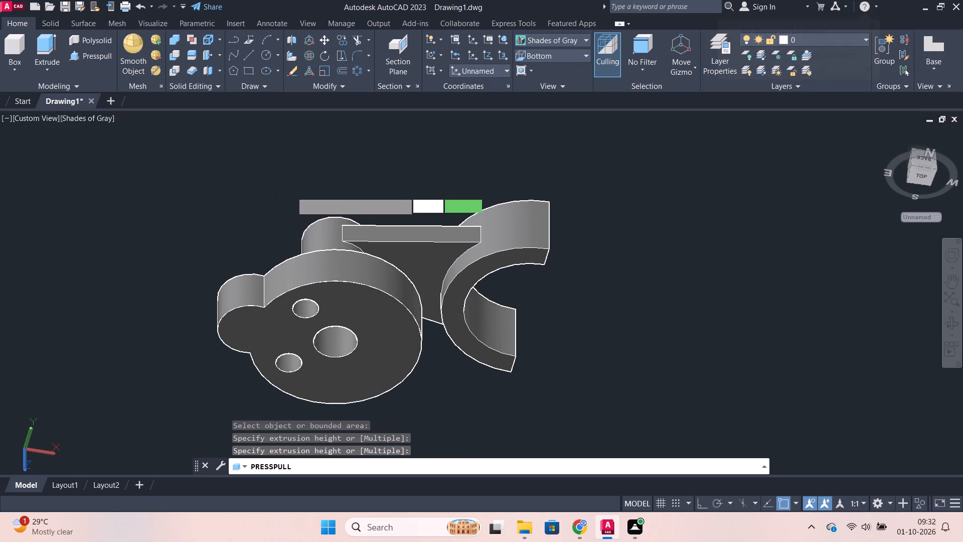
Cut the lobe's hole by Presspull of the small circle on its top face down through the body.
{"action": "middle_click_drag", "start_coordinate": [254, 245], "coordinate": [249, 324], "text": "shift"}
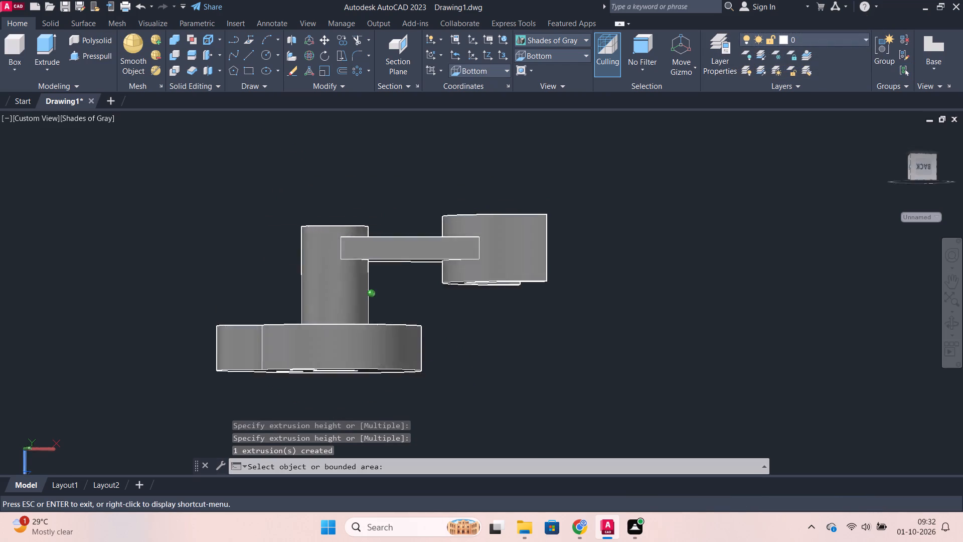
{"action": "middle_click_drag", "start_coordinate": [249, 324], "coordinate": [215, 380], "text": "shift"}
{"action": "left_click", "coordinate": [251, 305]}
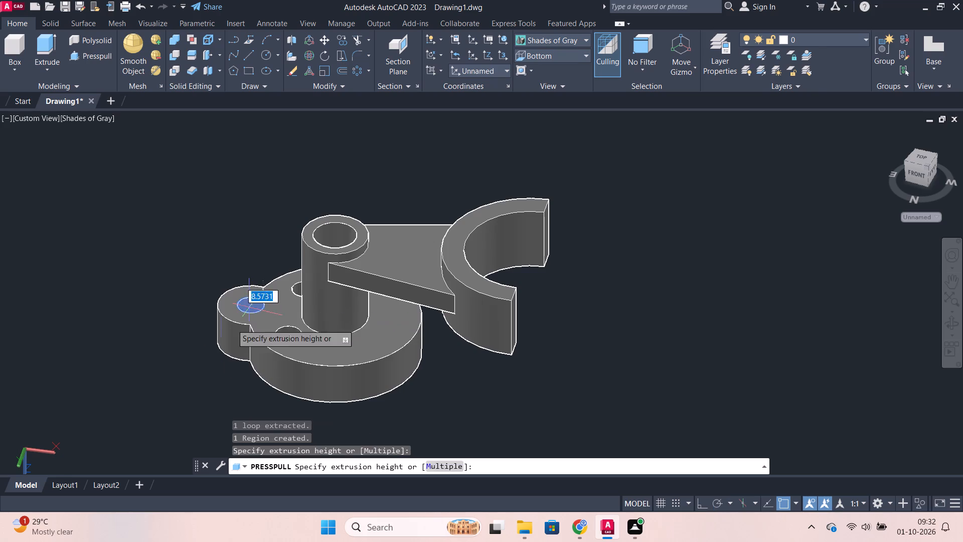
{"action": "left_click", "coordinate": [212, 384]}
Examine the drilled part from several sides and display it in the Front view.
{"action": "scroll", "coordinate": [240, 239], "scroll_direction": "down", "scroll_amount": 2}
{"action": "middle_click_drag", "start_coordinate": [246, 353], "coordinate": [247, 358], "text": "shift"}
{"action": "middle_click", "coordinate": [247, 358], "text": "shift"}
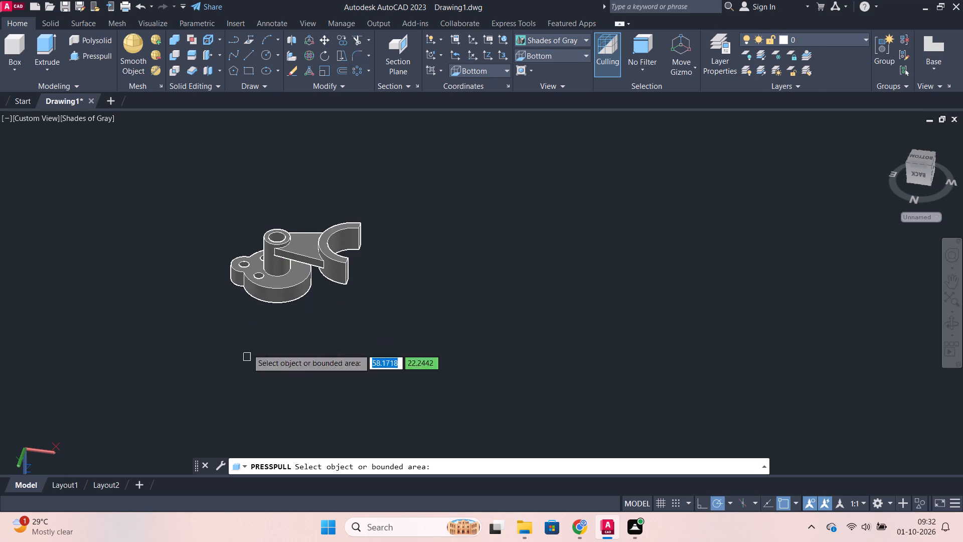
{"action": "scroll", "coordinate": [238, 247], "scroll_direction": "up", "scroll_amount": 2}
{"action": "middle_click_drag", "start_coordinate": [238, 236], "coordinate": [507, 222], "text": "shift"}
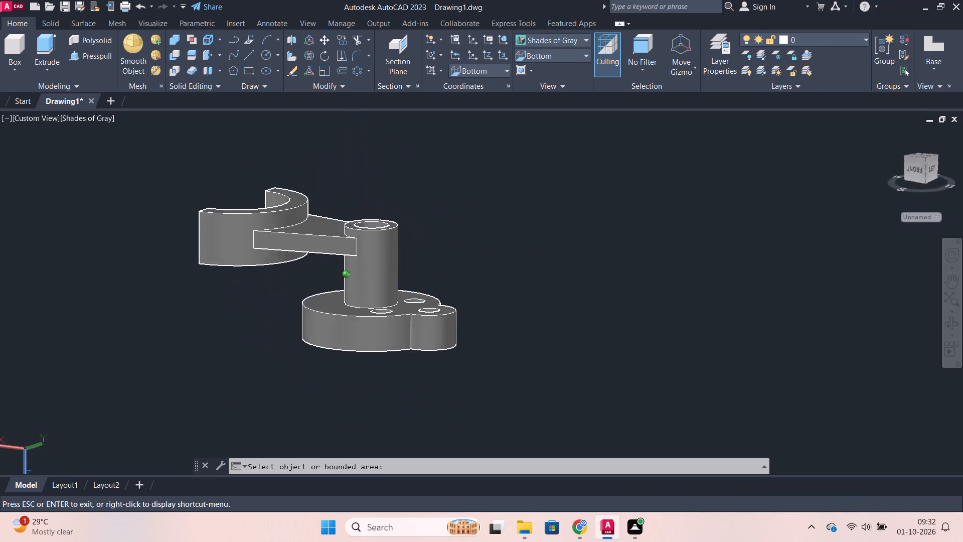
{"action": "middle_click_drag", "start_coordinate": [507, 222], "coordinate": [571, 206], "text": "shift"}
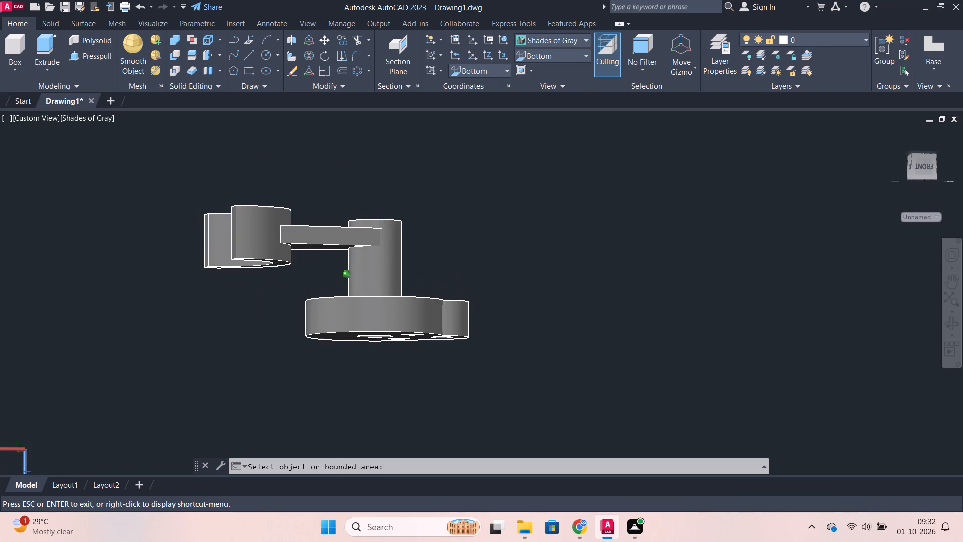
{"action": "middle_click_drag", "start_coordinate": [571, 206], "coordinate": [554, 216], "text": "shift"}
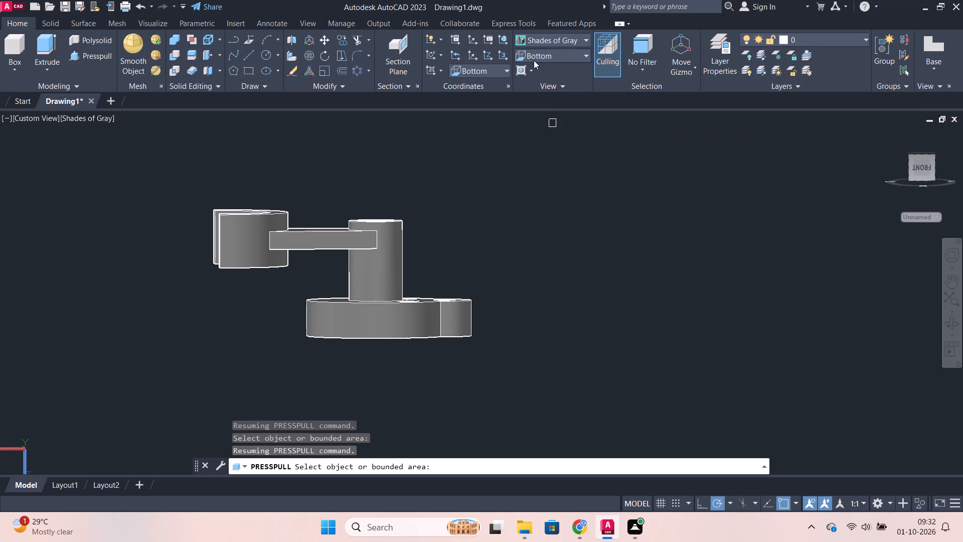
{"action": "left_click", "coordinate": [536, 49]}
{"action": "left_click", "coordinate": [536, 108]}
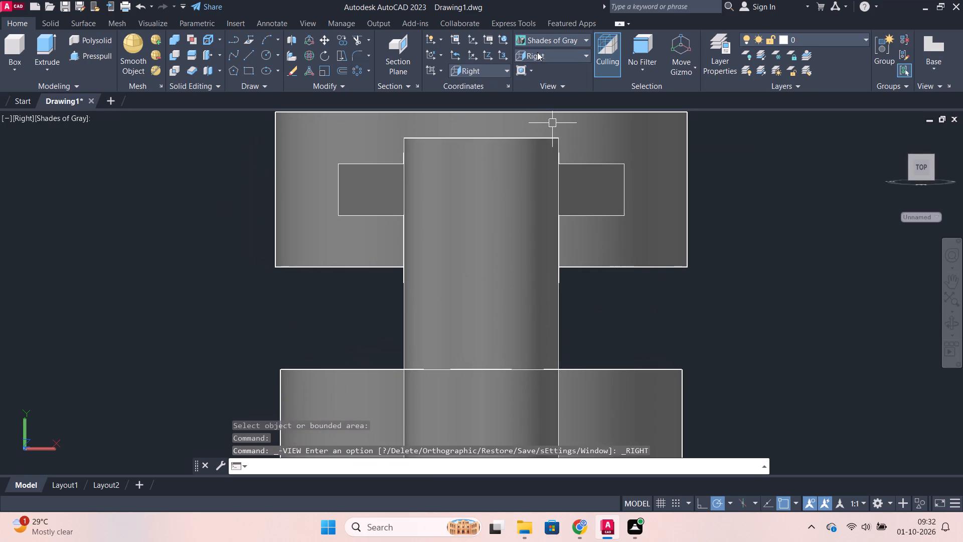
{"action": "left_click", "coordinate": [537, 52]}
{"action": "left_click", "coordinate": [544, 58]}
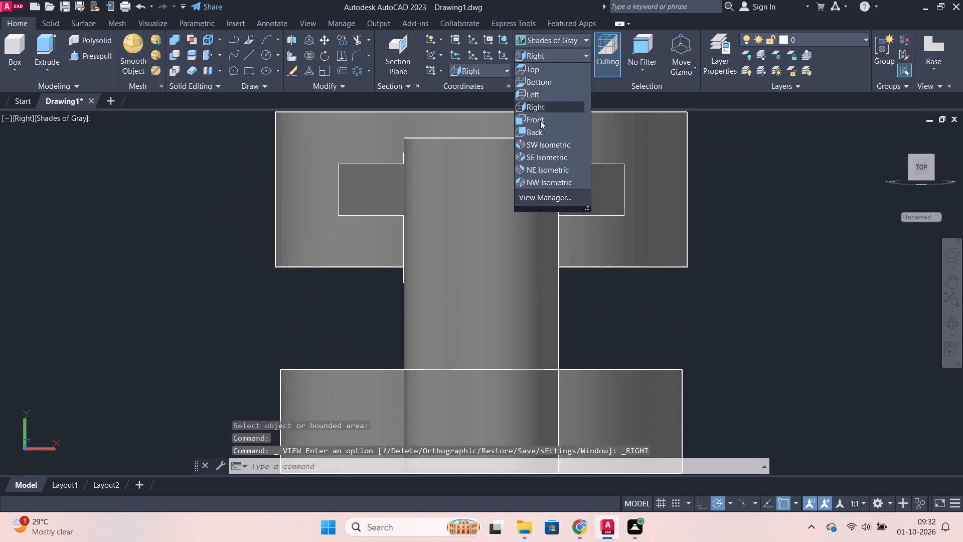
{"action": "left_click", "coordinate": [536, 119]}
{"action": "scroll", "coordinate": [504, 275], "scroll_direction": "down", "scroll_amount": 2}
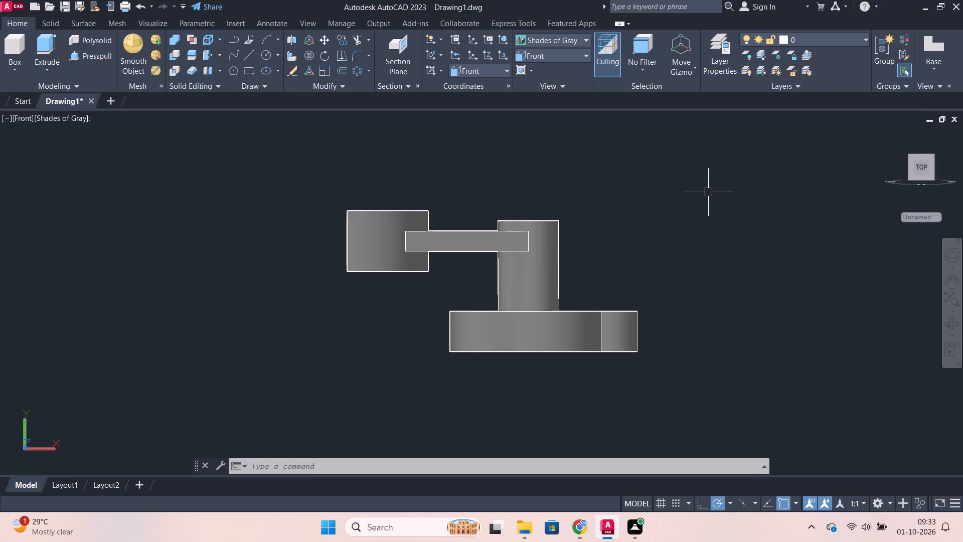
Draw a sloped line about 22.8 long from the fork's bottom corner to the round body's top edge.
{"action": "scroll", "coordinate": [519, 284], "scroll_direction": "up", "scroll_amount": 2}
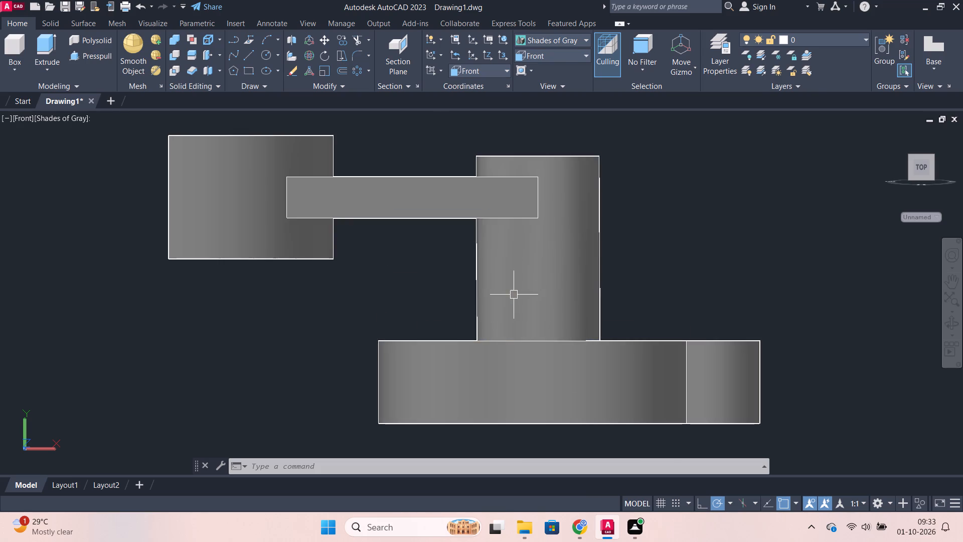
{"action": "left_click", "coordinate": [252, 52]}
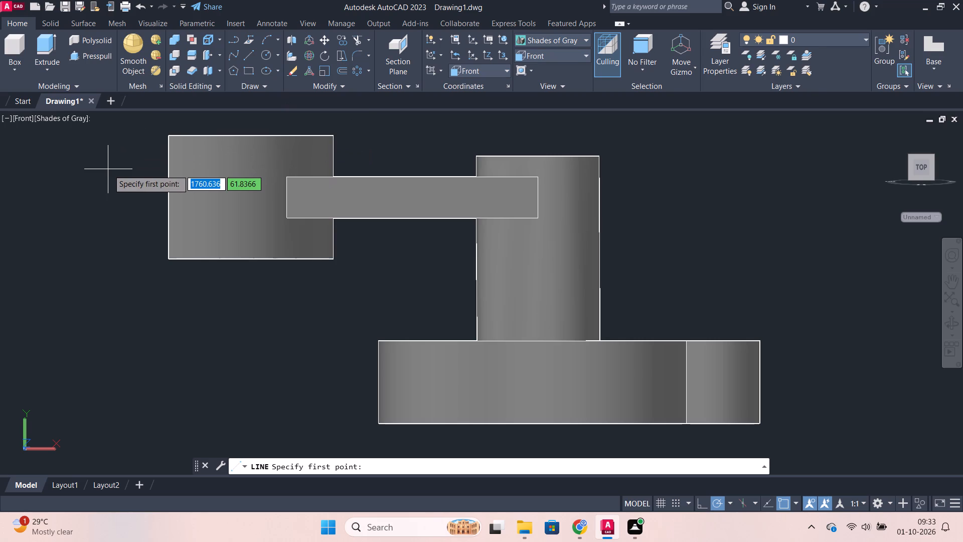
{"action": "left_click", "coordinate": [332, 258]}
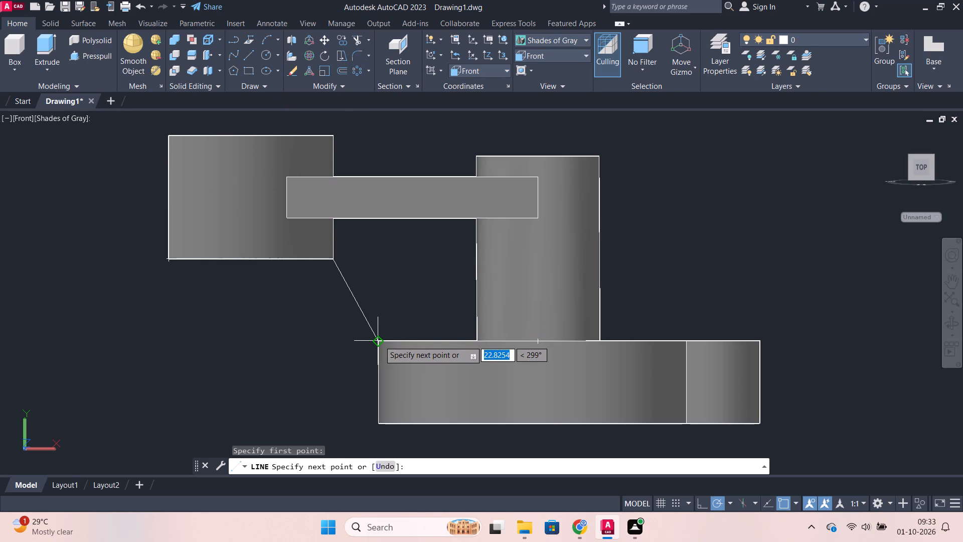
{"action": "left_click", "coordinate": [379, 341]}
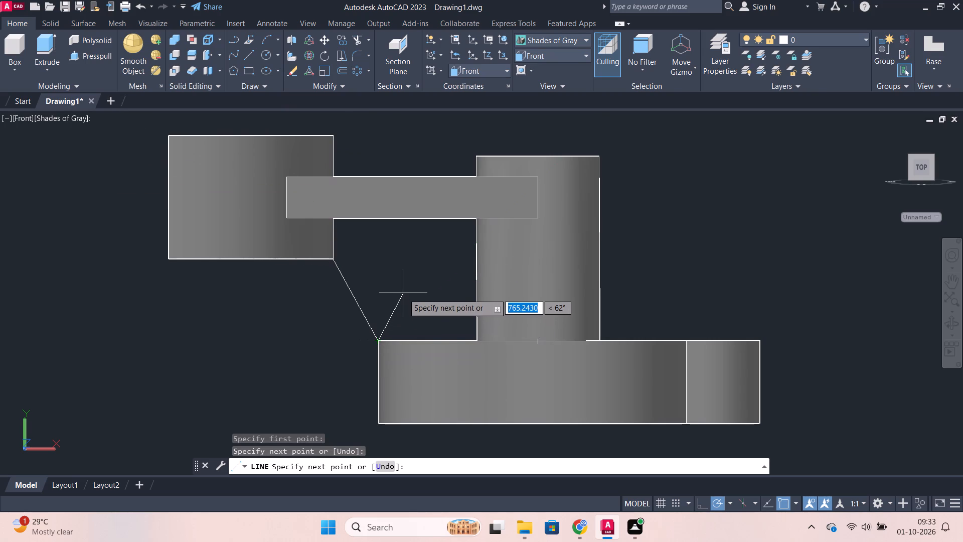
{"action": "key", "text": "Escape"}
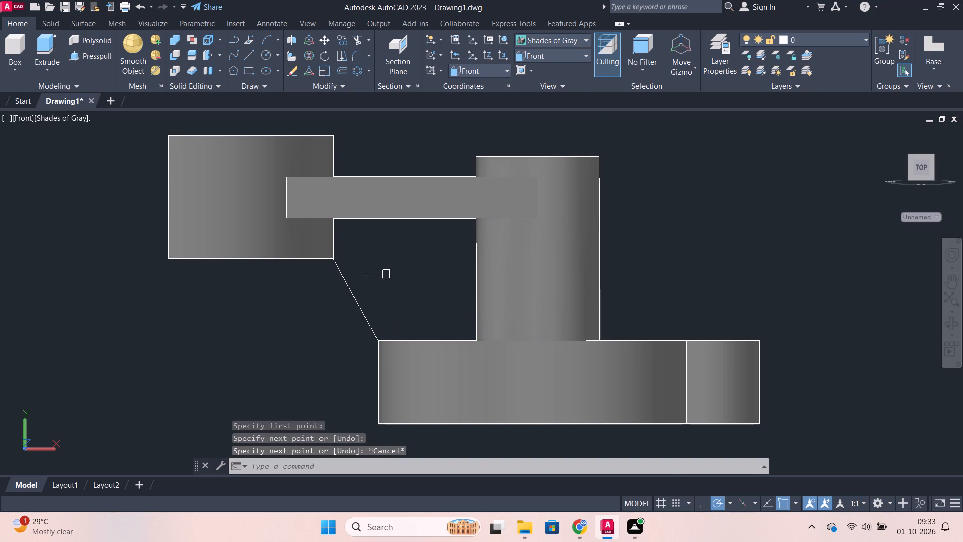
Examine the sloped line between the fork and the round body from several sides.
{"action": "scroll", "coordinate": [358, 243], "scroll_direction": "up", "scroll_amount": 1}
{"action": "scroll", "coordinate": [267, 359], "scroll_direction": "down", "scroll_amount": 2}
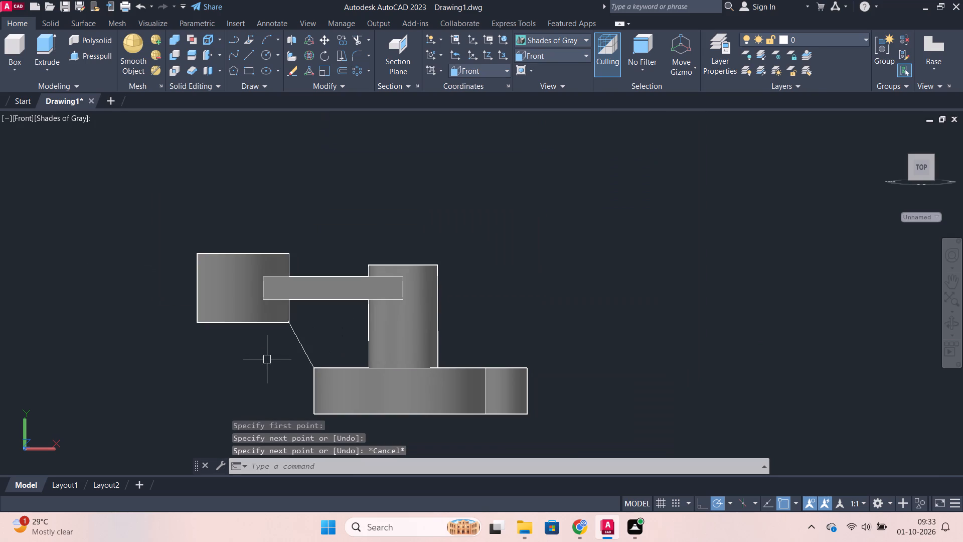
{"action": "middle_click_drag", "start_coordinate": [272, 367], "coordinate": [413, 349], "text": "shift"}
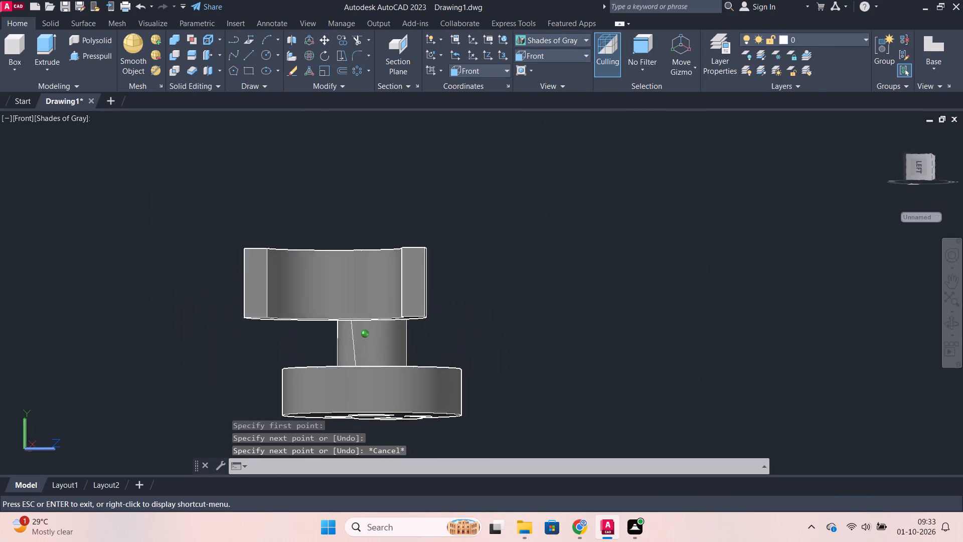
{"action": "middle_click_drag", "start_coordinate": [413, 349], "coordinate": [567, 360], "text": "shift"}
{"action": "middle_click_drag", "start_coordinate": [534, 366], "coordinate": [469, 387], "text": "shift"}
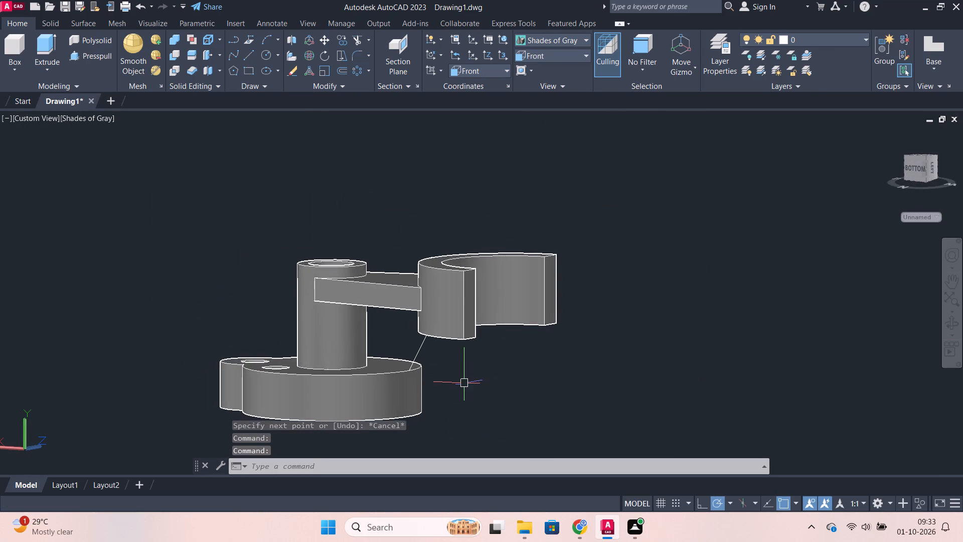
{"action": "scroll", "coordinate": [464, 383], "scroll_direction": "down", "scroll_amount": 1}
{"action": "middle_click_drag", "start_coordinate": [473, 376], "coordinate": [166, 380], "text": "shift"}
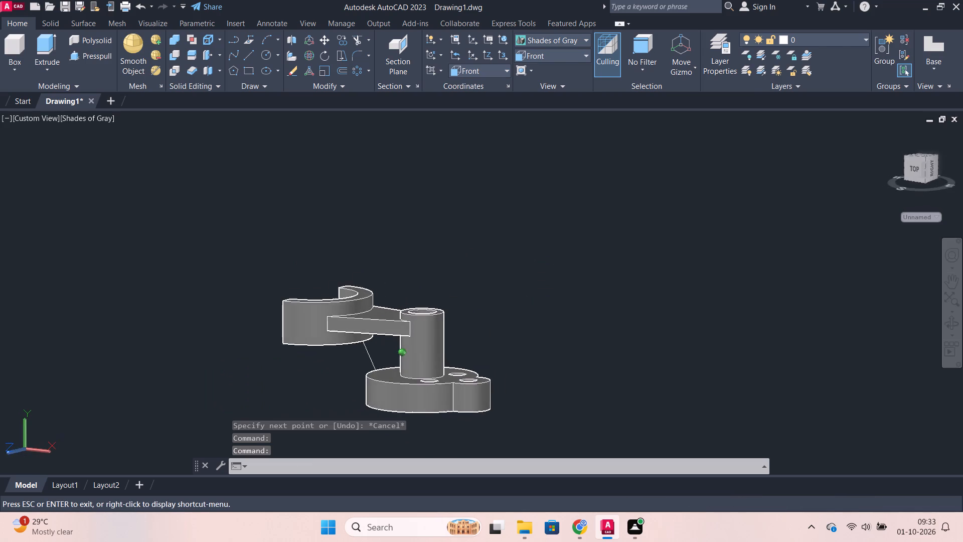
{"action": "middle_click_drag", "start_coordinate": [166, 380], "coordinate": [231, 362], "text": "shift"}
{"action": "middle_click", "coordinate": [234, 366], "text": "shift"}
{"action": "middle_click", "coordinate": [229, 427], "text": "shift"}
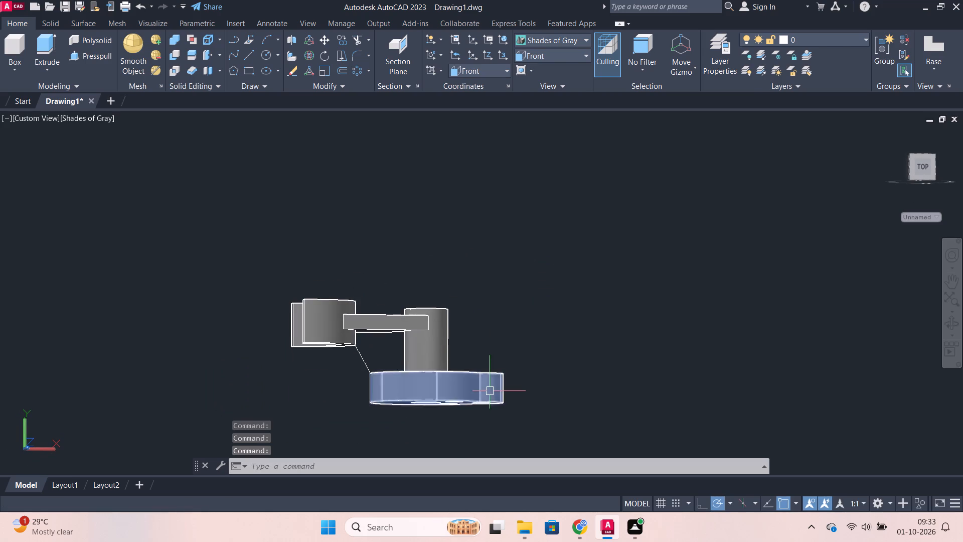
{"action": "scroll", "coordinate": [489, 386], "scroll_direction": "up", "scroll_amount": 2}
{"action": "middle_click_drag", "start_coordinate": [476, 347], "coordinate": [473, 415], "text": "shift"}
{"action": "scroll", "coordinate": [278, 374], "scroll_direction": "up", "scroll_amount": 3}
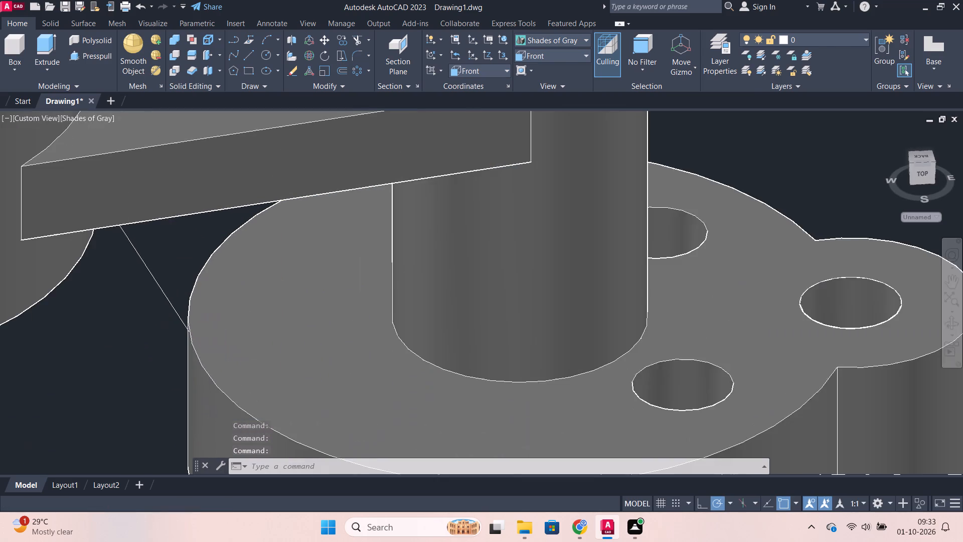
{"action": "scroll", "coordinate": [203, 369], "scroll_direction": "down", "scroll_amount": 4}
{"action": "middle_click_drag", "start_coordinate": [362, 299], "coordinate": [371, 231], "text": "shift"}
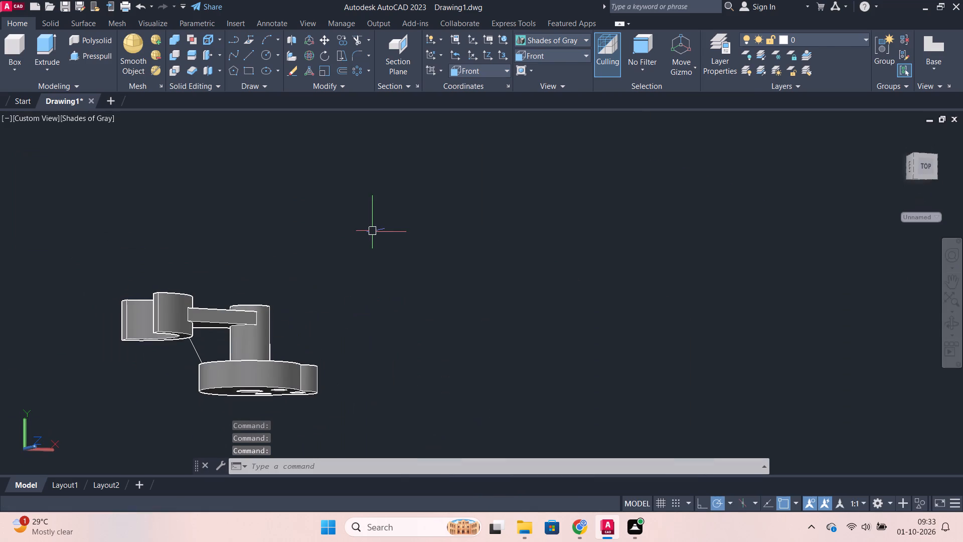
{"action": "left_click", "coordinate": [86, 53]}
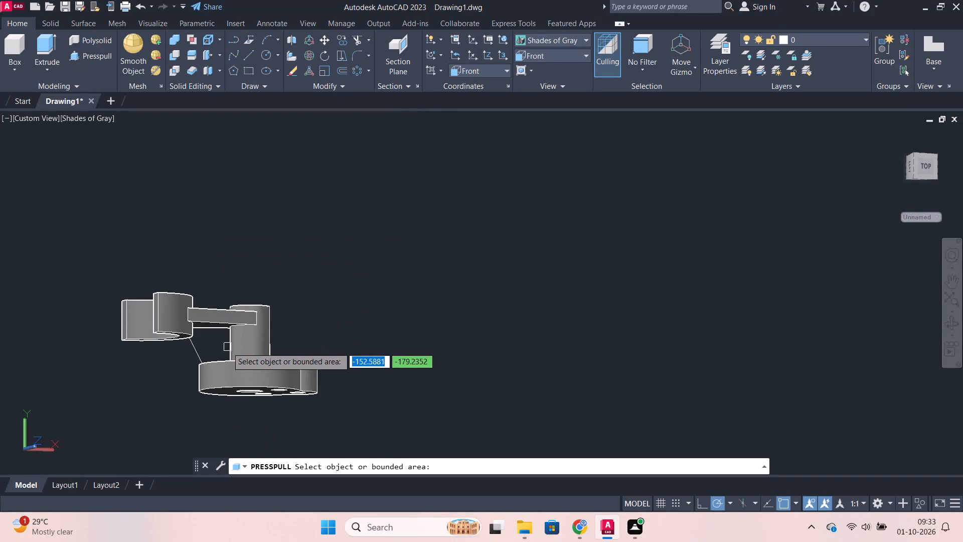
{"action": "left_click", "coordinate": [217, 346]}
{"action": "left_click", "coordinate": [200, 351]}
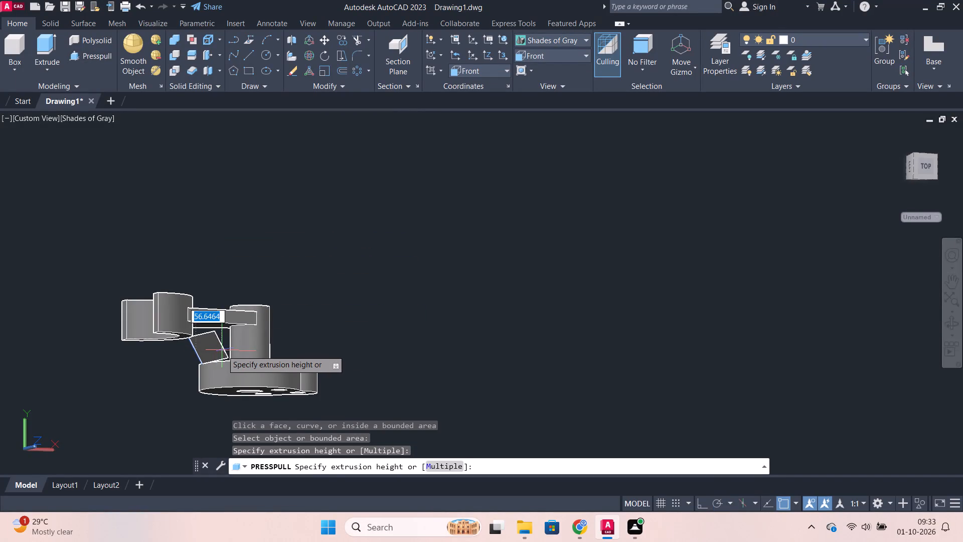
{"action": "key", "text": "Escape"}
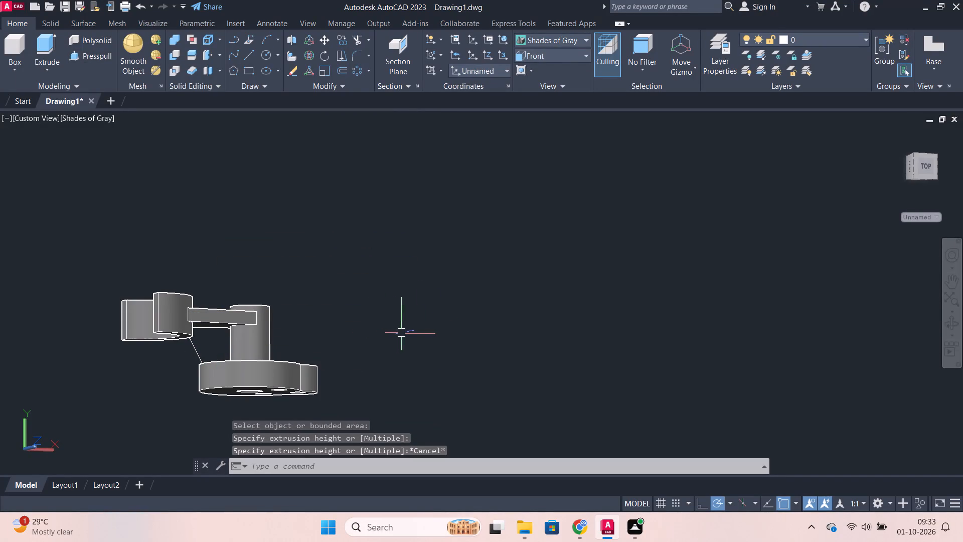
Examine the gap between fork, arm, cylinder and round body in the Front view and from the side.
{"action": "left_click", "coordinate": [573, 55]}
{"action": "left_click", "coordinate": [554, 119]}
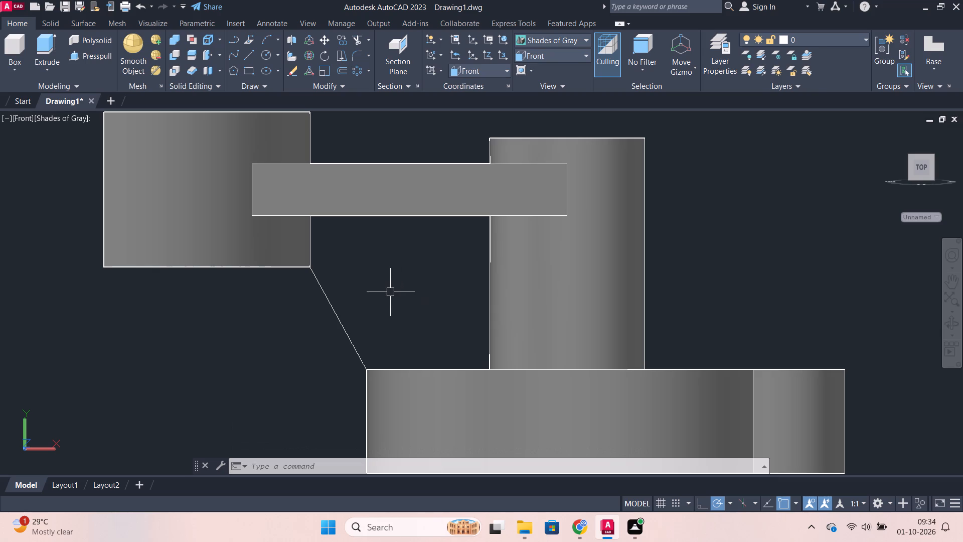
{"action": "scroll", "coordinate": [467, 249], "scroll_direction": "down", "scroll_amount": 2}
{"action": "scroll", "coordinate": [457, 281], "scroll_direction": "up", "scroll_amount": 3}
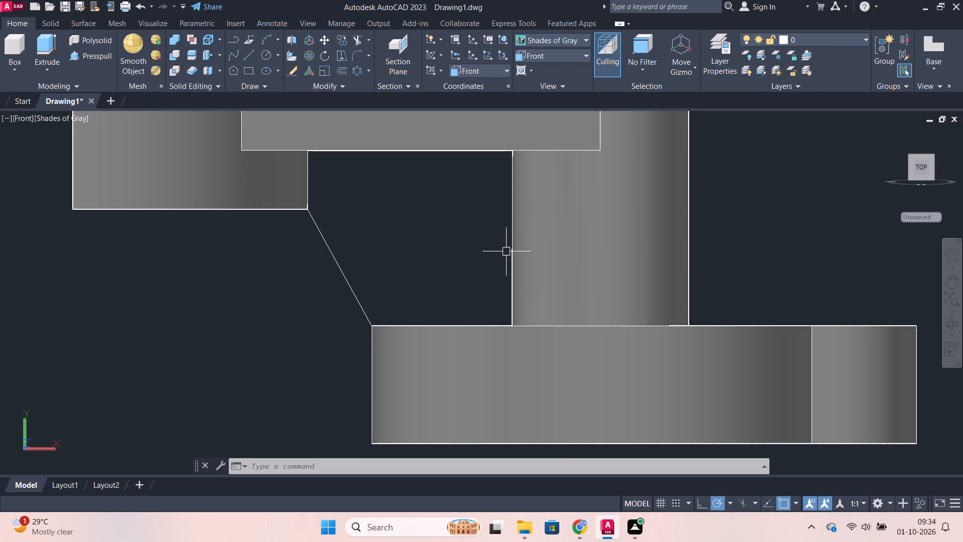
{"action": "left_click", "coordinate": [508, 260]}
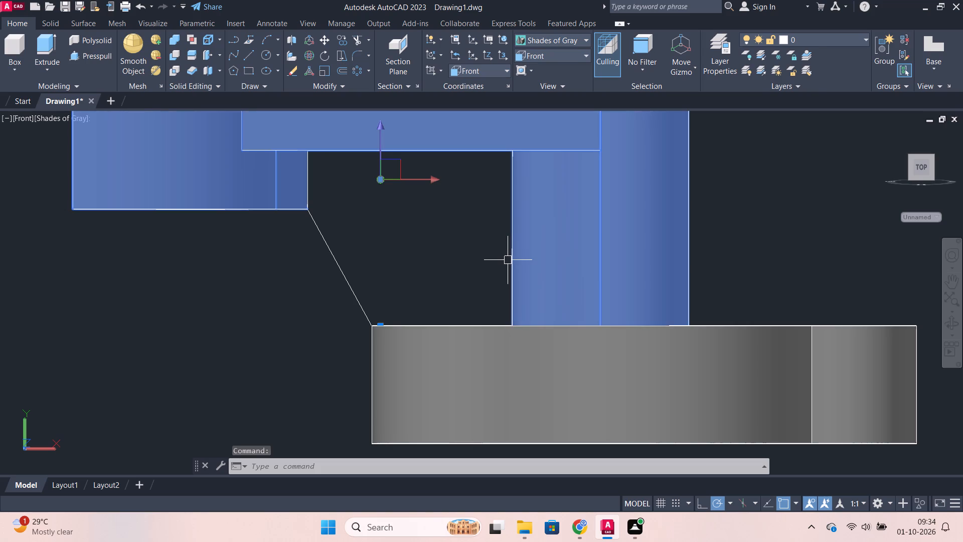
{"action": "key", "text": "Escape"}
{"action": "scroll", "coordinate": [450, 247], "scroll_direction": "down", "scroll_amount": 3}
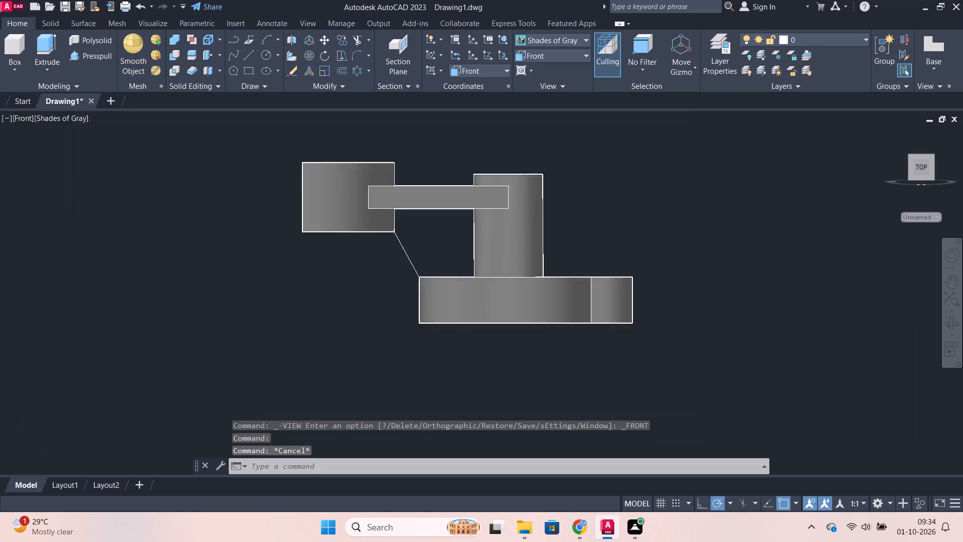
{"action": "scroll", "coordinate": [451, 248], "scroll_direction": "up", "scroll_amount": 3}
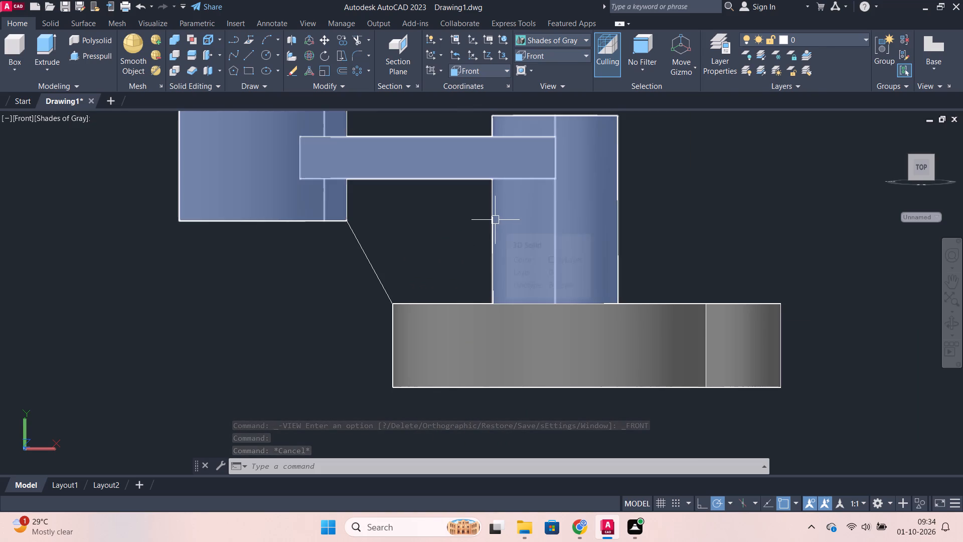
{"action": "scroll", "coordinate": [457, 235], "scroll_direction": "down", "scroll_amount": 1}
{"action": "middle_click_drag", "start_coordinate": [140, 210], "coordinate": [198, 264], "text": "shift"}
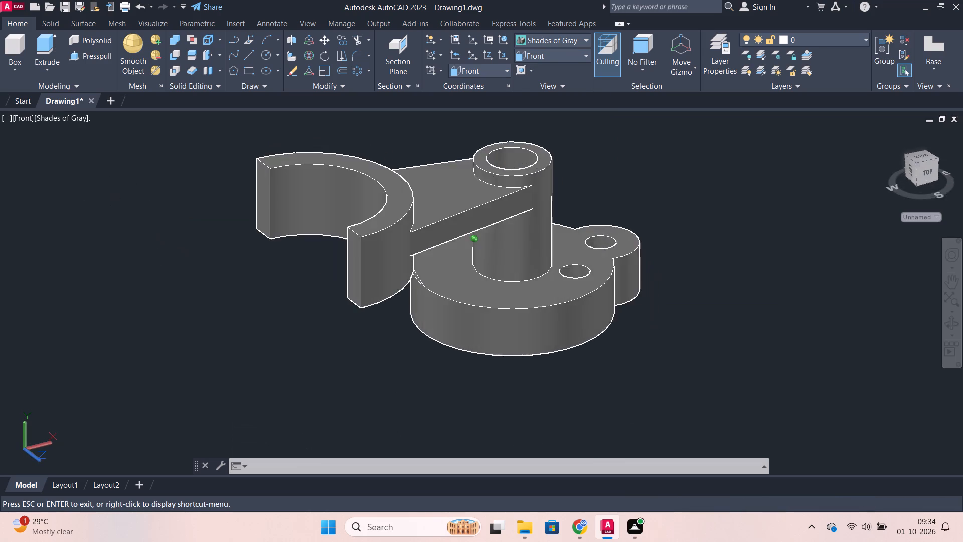
{"action": "middle_click_drag", "start_coordinate": [198, 264], "coordinate": [550, 224], "text": "shift"}
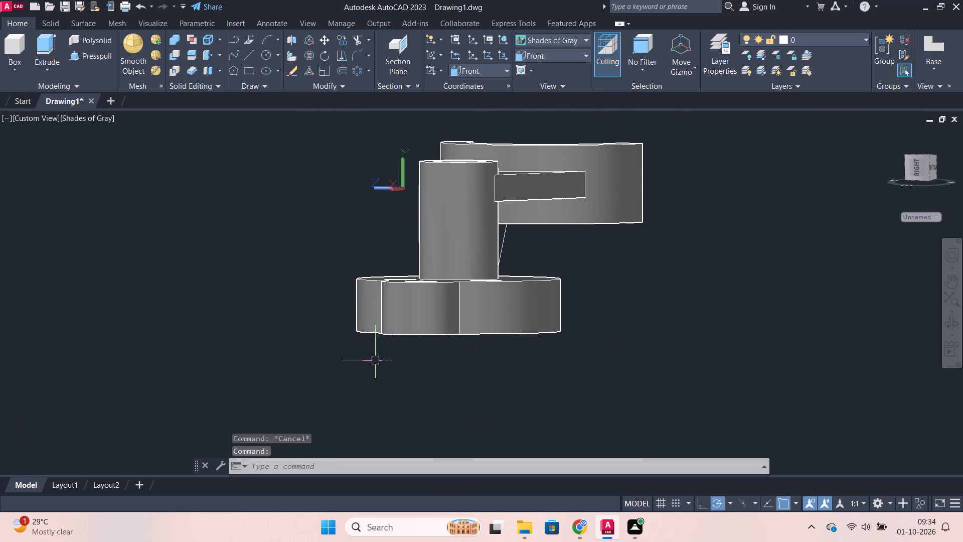
{"action": "scroll", "coordinate": [597, 332], "scroll_direction": "up", "scroll_amount": 1}
{"action": "middle_click", "coordinate": [325, 364], "text": "shift"}
{"action": "scroll", "coordinate": [590, 236], "scroll_direction": "down", "scroll_amount": 1}
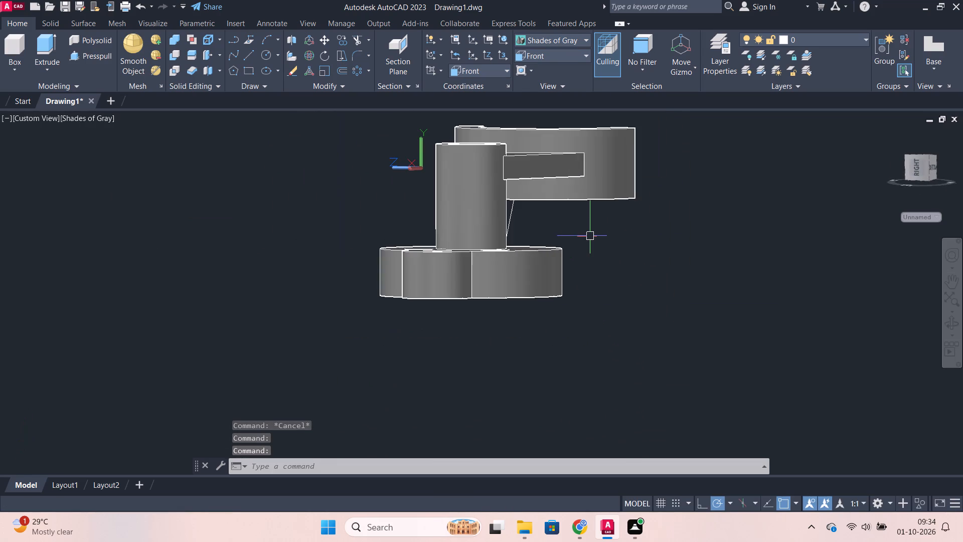
Draw connected lines from the sloped line's upper end: about 10.1 up the fork, about 39.5 along the arm's underside to the cylinder.
{"action": "middle_click_drag", "start_coordinate": [593, 235], "coordinate": [506, 235], "text": "shift"}
{"action": "scroll", "coordinate": [516, 225], "scroll_direction": "up", "scroll_amount": 1}
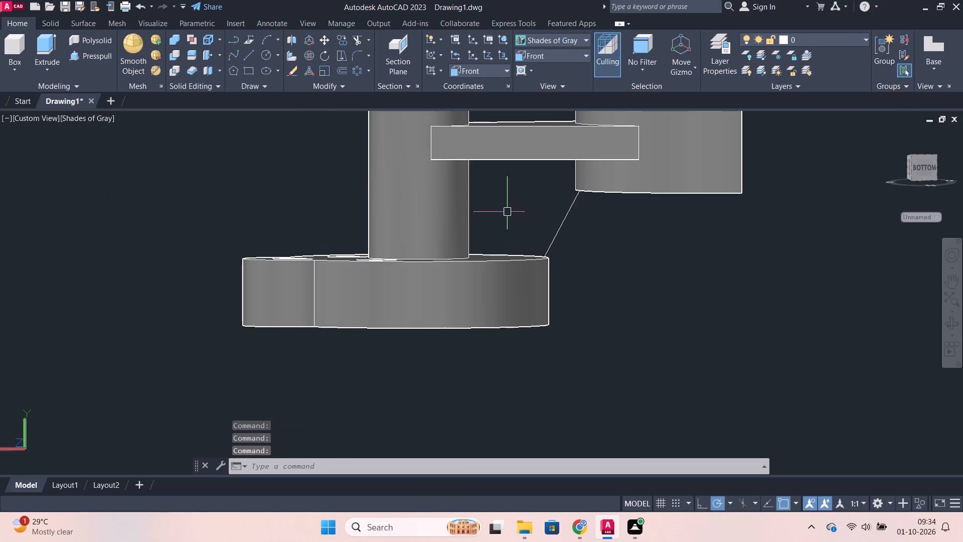
{"action": "left_click", "coordinate": [248, 55]}
{"action": "scroll", "coordinate": [580, 186], "scroll_direction": "up", "scroll_amount": 2}
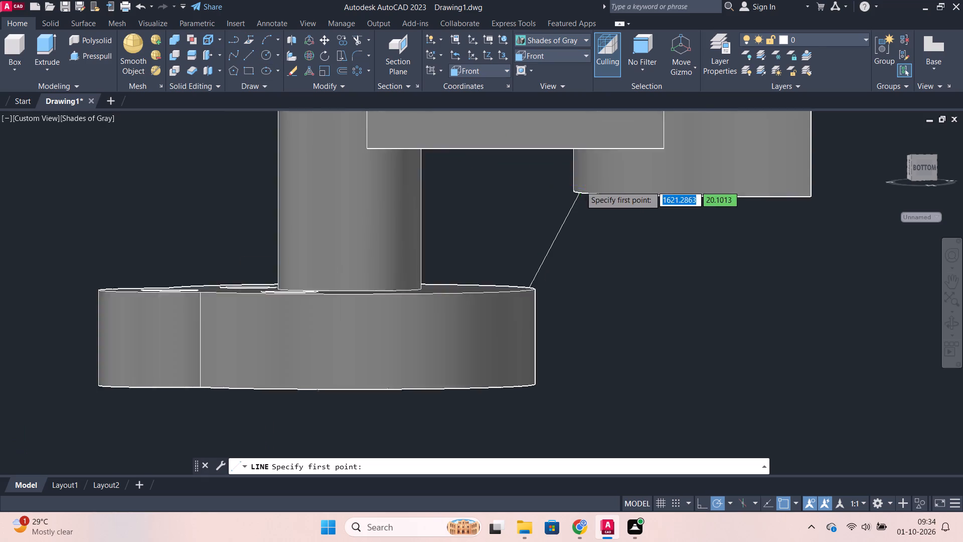
{"action": "left_click", "coordinate": [578, 197]}
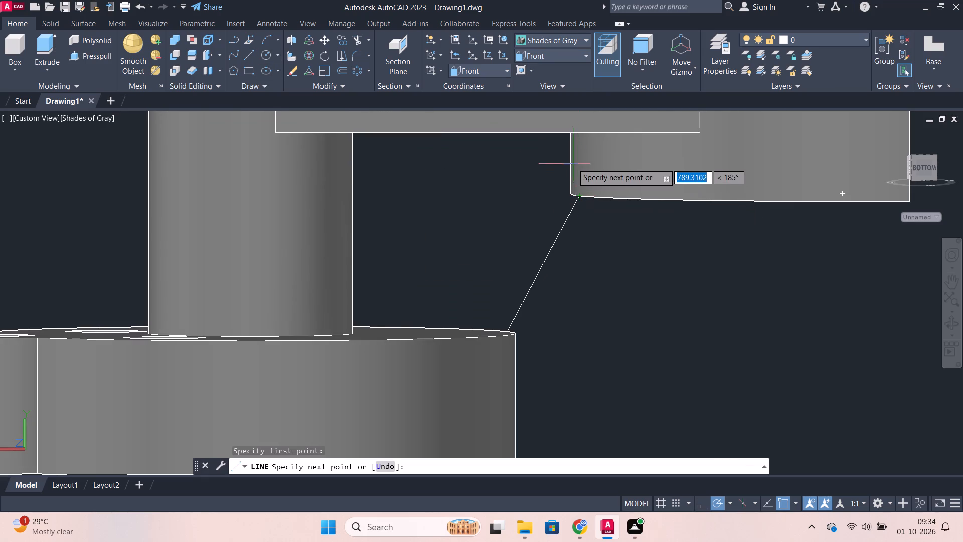
{"action": "scroll", "coordinate": [571, 156], "scroll_direction": "up", "scroll_amount": 2}
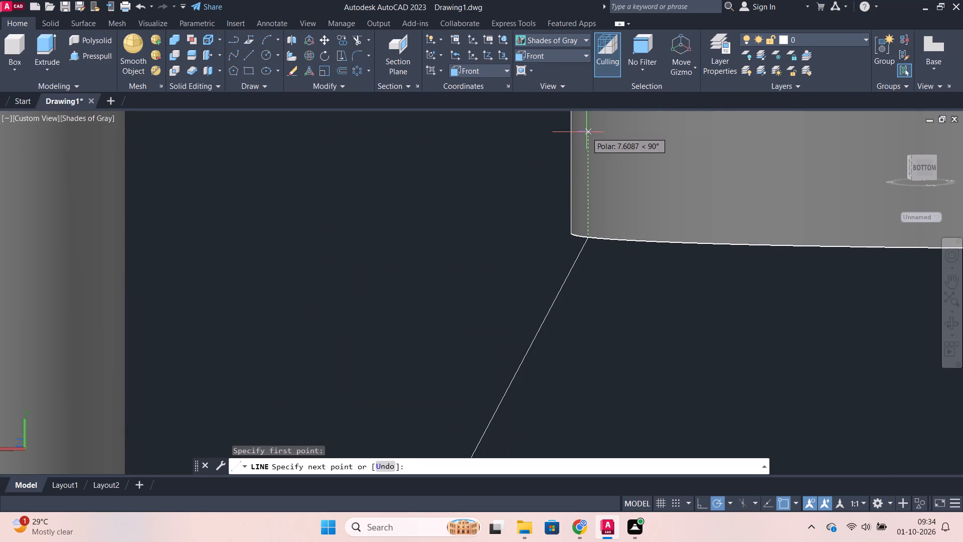
{"action": "middle_click_drag", "start_coordinate": [586, 132], "coordinate": [582, 235]}
{"action": "middle_click_drag", "start_coordinate": [581, 251], "coordinate": [580, 198], "text": "shift"}
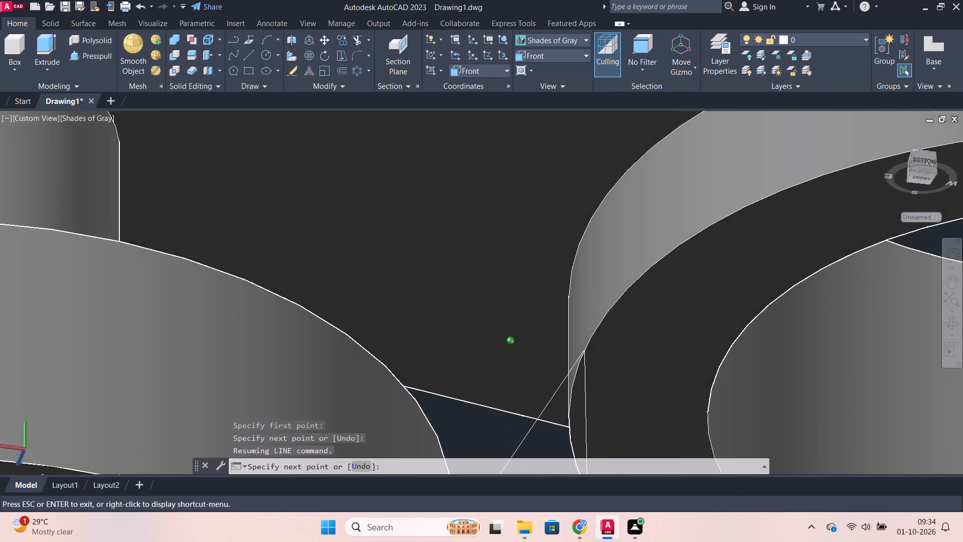
{"action": "middle_click_drag", "start_coordinate": [580, 198], "coordinate": [583, 229], "text": "shift"}
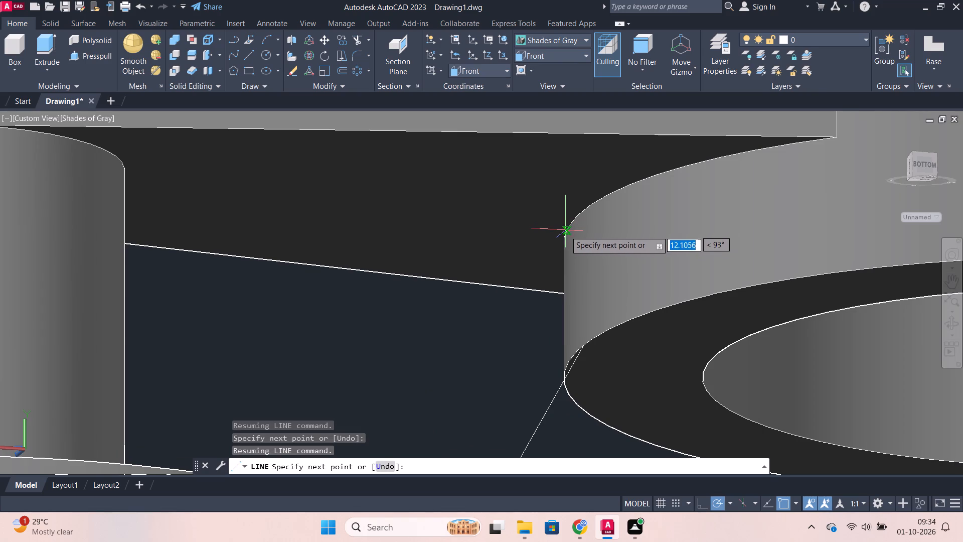
{"action": "left_click", "coordinate": [582, 212]}
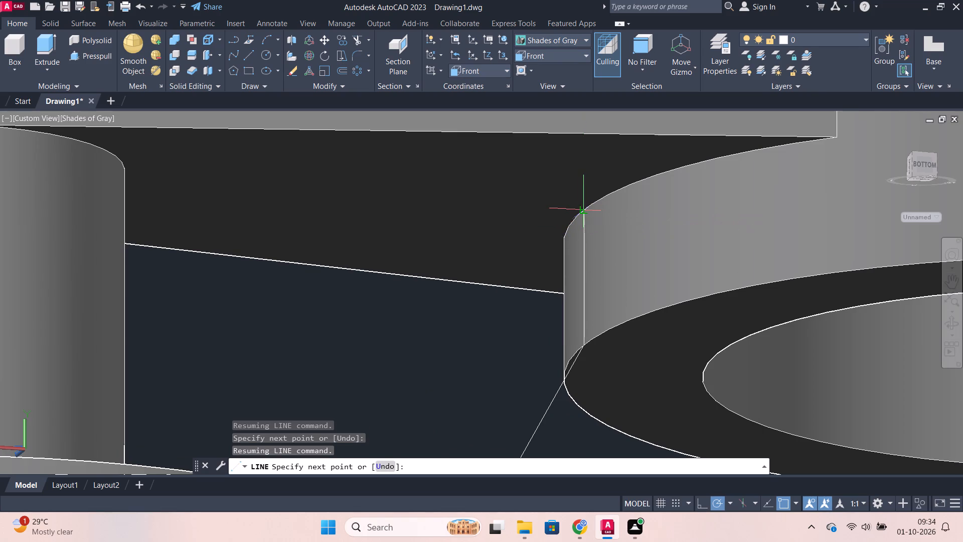
{"action": "scroll", "coordinate": [221, 192], "scroll_direction": "down", "scroll_amount": 1}
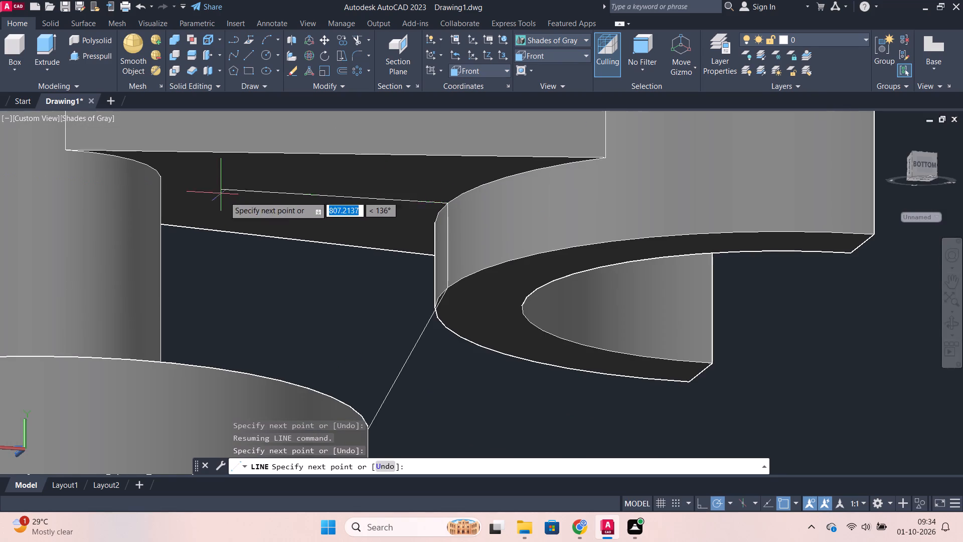
{"action": "middle_click_drag", "start_coordinate": [267, 254], "coordinate": [243, 272], "text": "shift"}
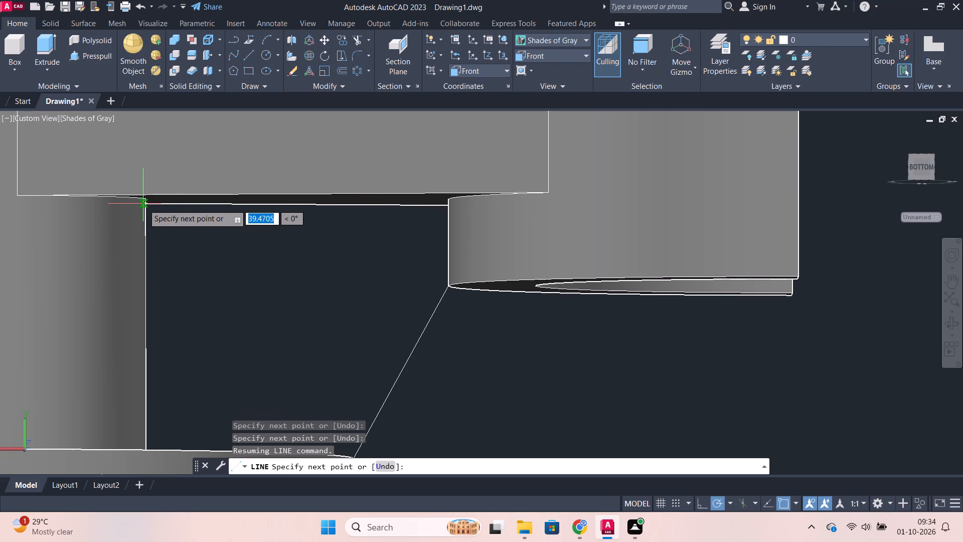
{"action": "left_click", "coordinate": [144, 201]}
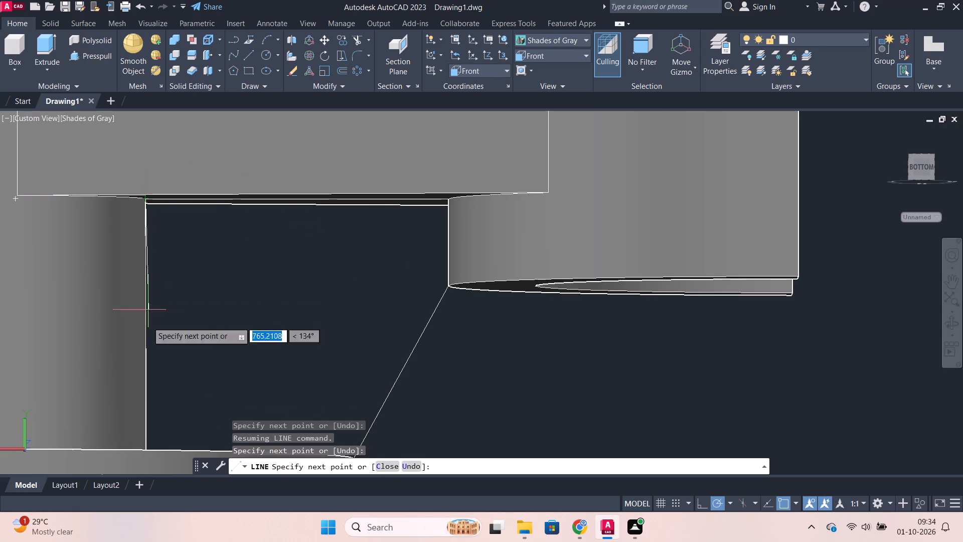
Continue the rib outline 30 down the cylinder to its base, and about 24.5 across the round body to the sloped line's lower end.
{"action": "scroll", "coordinate": [147, 345], "scroll_direction": "down", "scroll_amount": 1}
{"action": "middle_click_drag", "start_coordinate": [171, 335], "coordinate": [214, 287]}
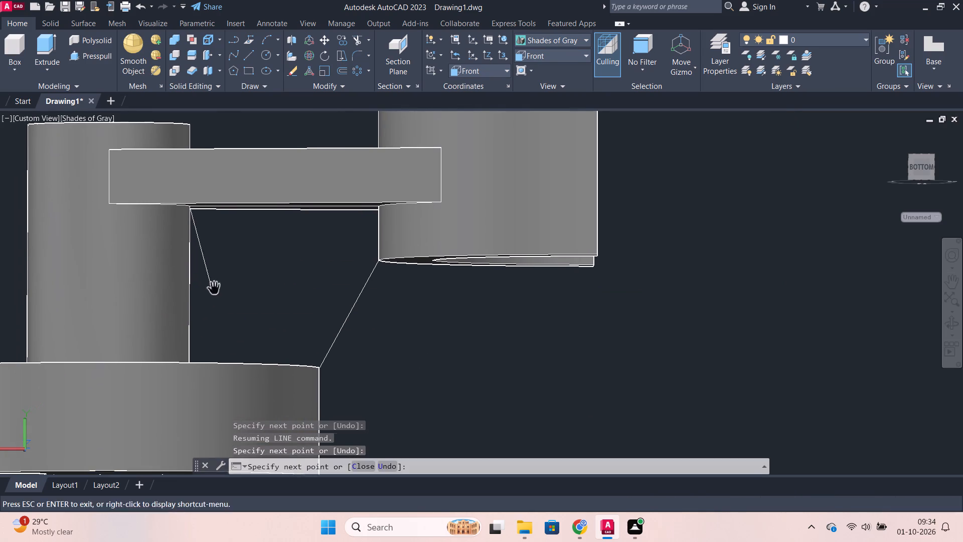
{"action": "middle_click_drag", "start_coordinate": [243, 320], "coordinate": [234, 349], "text": "shift"}
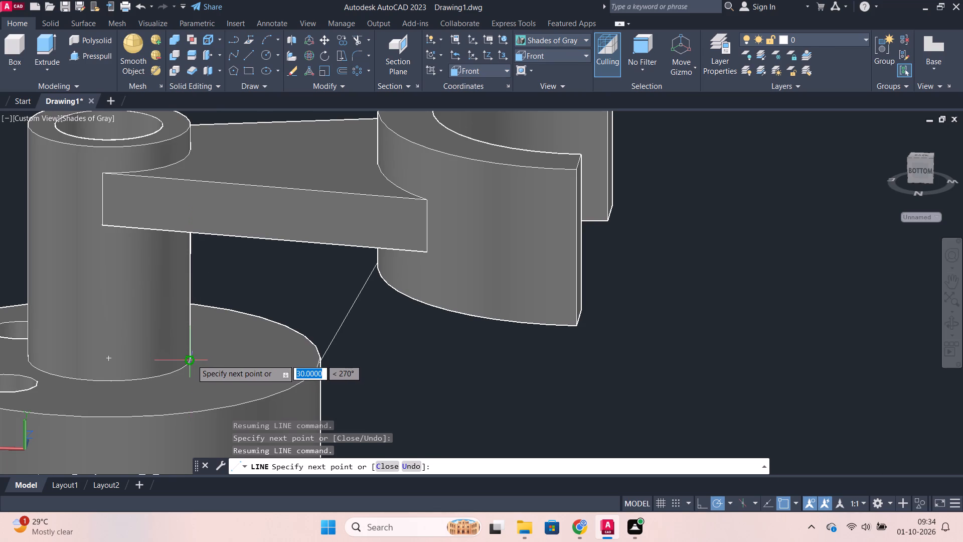
{"action": "left_click", "coordinate": [192, 359]}
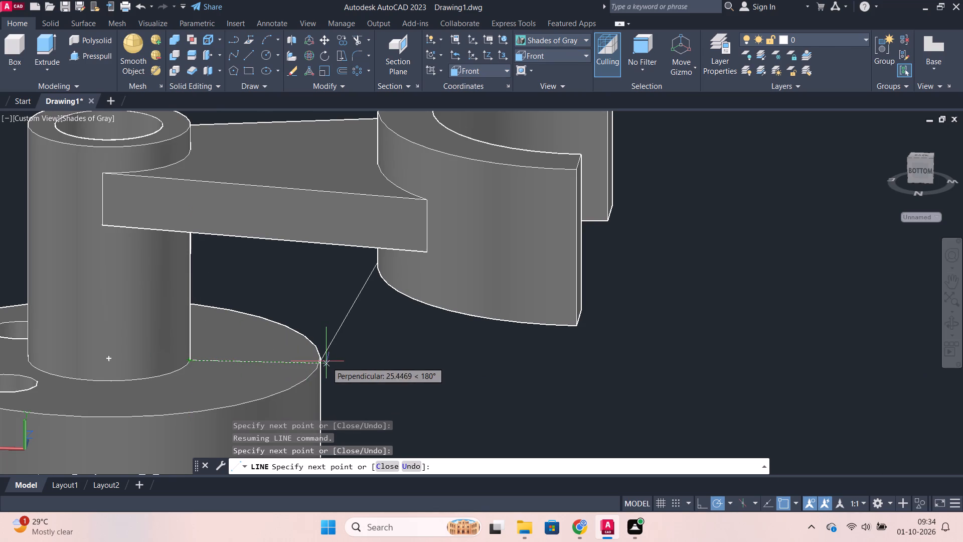
{"action": "middle_click", "coordinate": [304, 393], "text": "shift"}
{"action": "scroll", "coordinate": [339, 368], "scroll_direction": "down", "scroll_amount": 1}
{"action": "middle_click_drag", "start_coordinate": [349, 362], "coordinate": [240, 333], "text": "shift"}
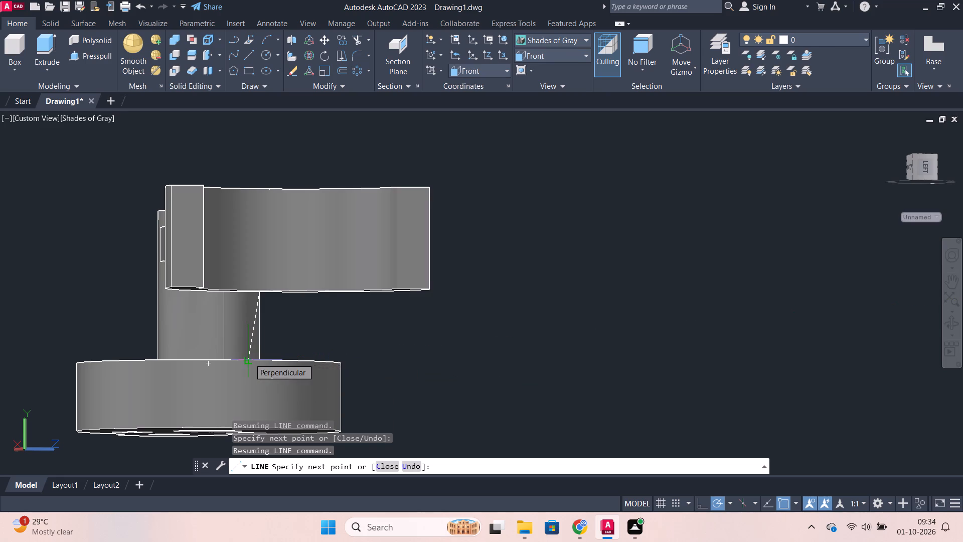
{"action": "scroll", "coordinate": [249, 358], "scroll_direction": "up", "scroll_amount": 2}
{"action": "middle_click_drag", "start_coordinate": [256, 358], "coordinate": [266, 374], "text": "shift"}
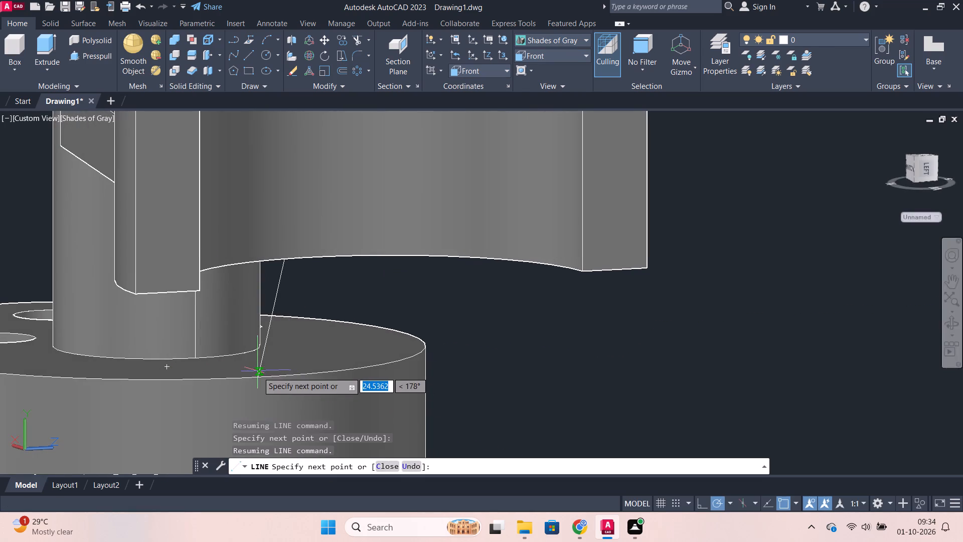
{"action": "left_click", "coordinate": [260, 379]}
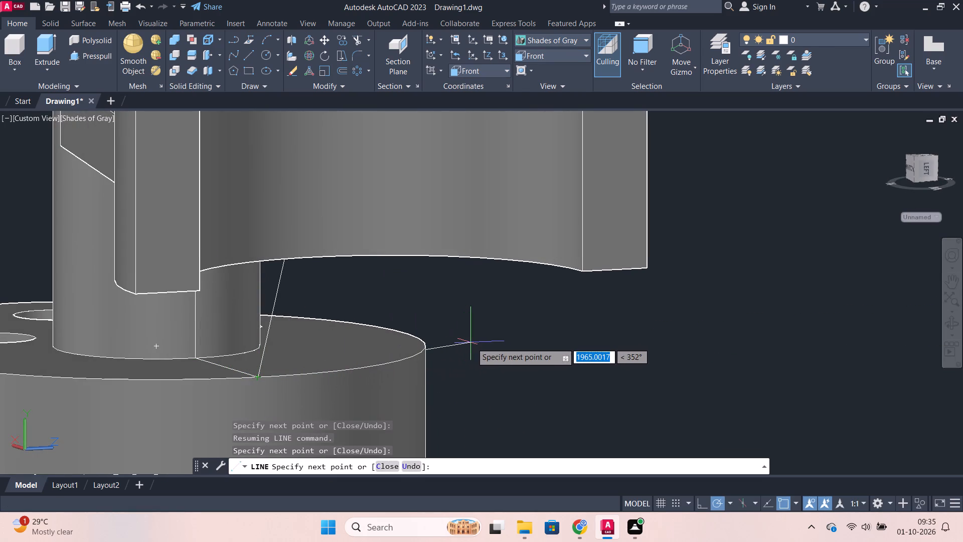
{"action": "key", "text": "Escape"}
Display the model in the 2D Wireframe visual style.
{"action": "scroll", "coordinate": [525, 363], "scroll_direction": "down", "scroll_amount": 1}
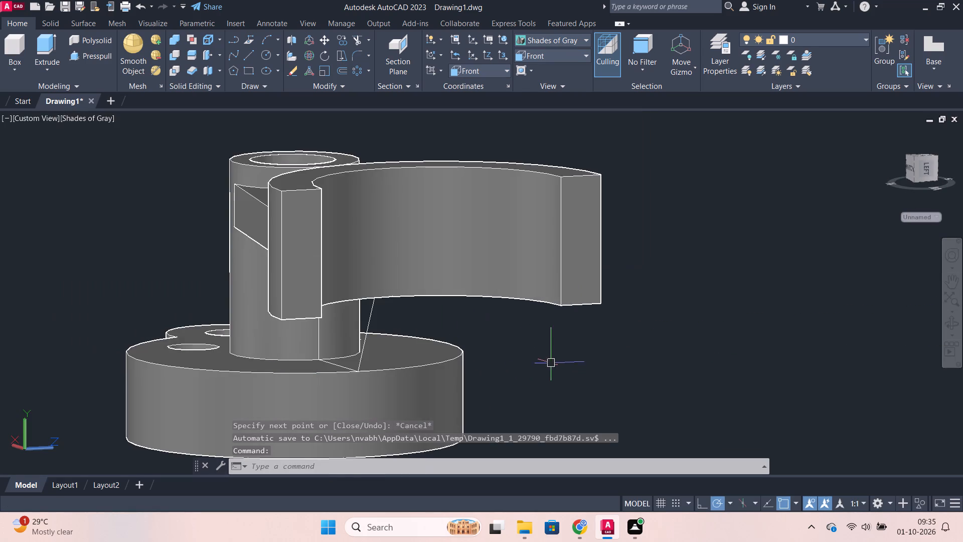
{"action": "middle_click_drag", "start_coordinate": [550, 365], "coordinate": [371, 314], "text": "shift"}
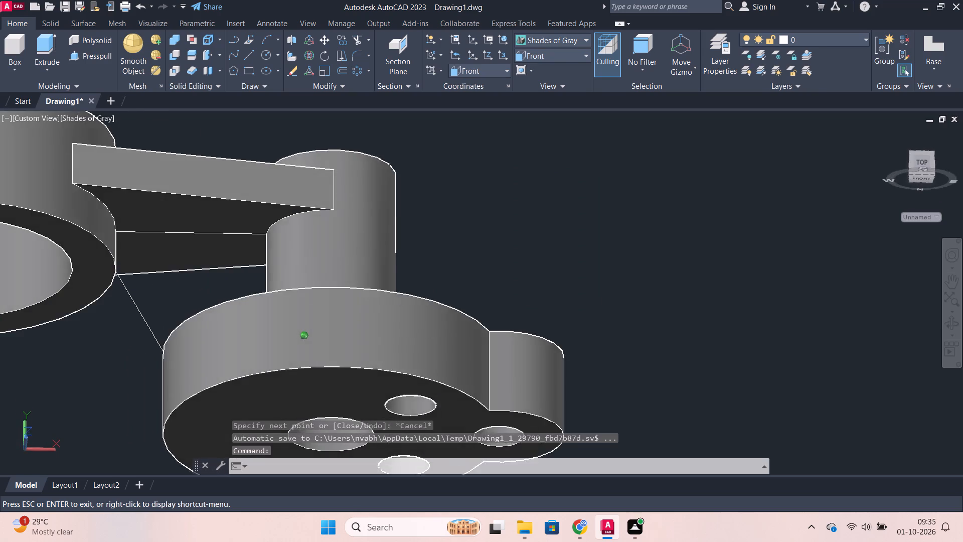
{"action": "middle_click_drag", "start_coordinate": [371, 314], "coordinate": [397, 367], "text": "shift"}
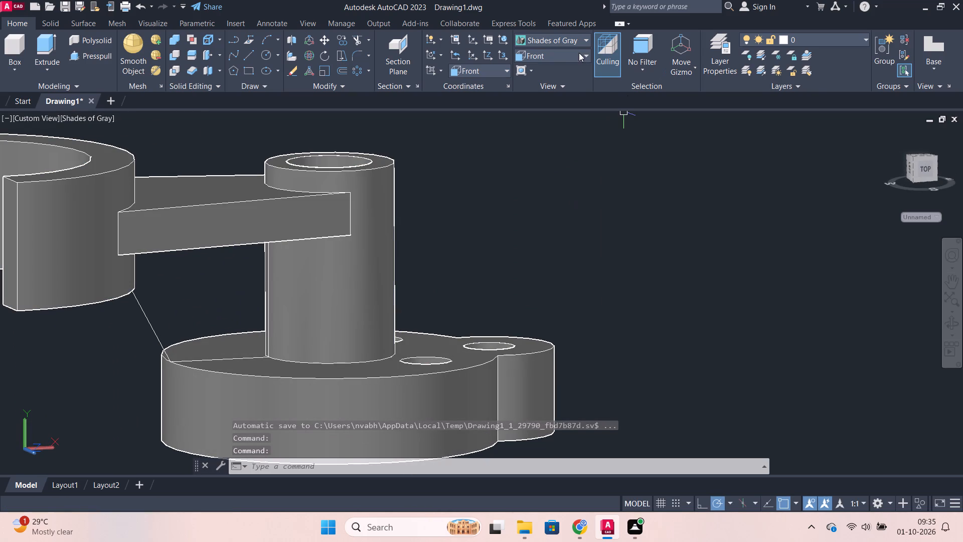
{"action": "left_click", "coordinate": [566, 44]}
{"action": "left_click", "coordinate": [548, 61]}
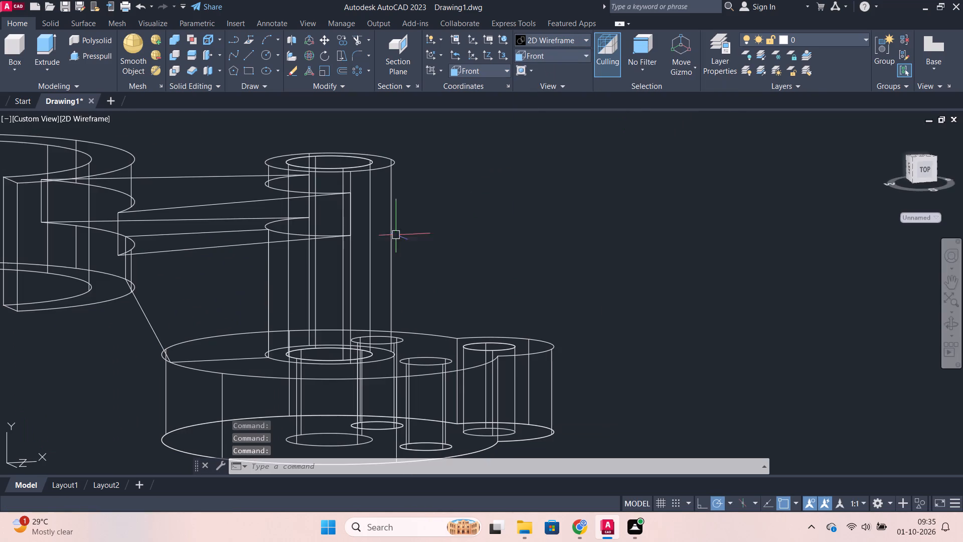
Join the five rib outline lines between fork, arm, cylinder and round body into one polyline.
{"action": "left_click", "coordinate": [225, 245]}
{"action": "key", "text": "Escape"}
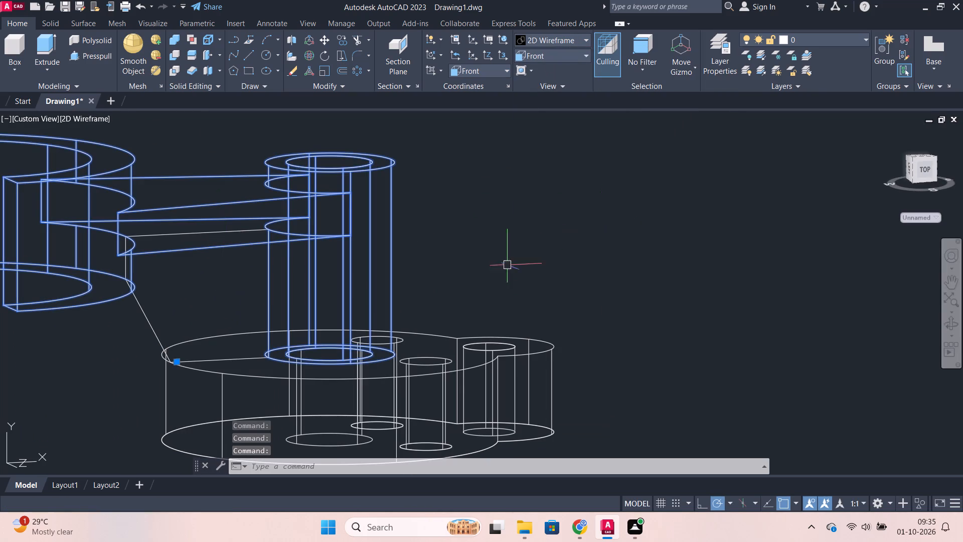
{"action": "left_click", "coordinate": [152, 332]}
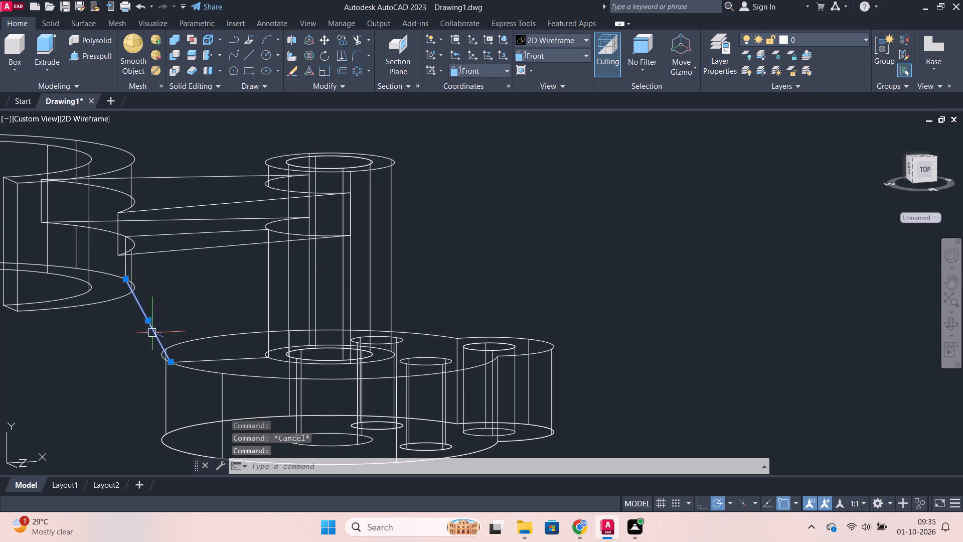
{"action": "left_click", "coordinate": [223, 358]}
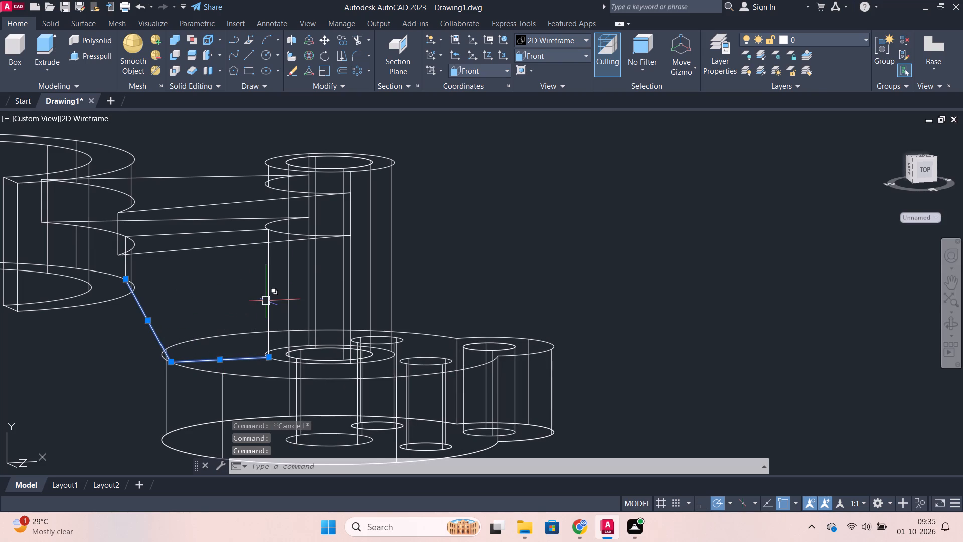
{"action": "left_click", "coordinate": [266, 300]}
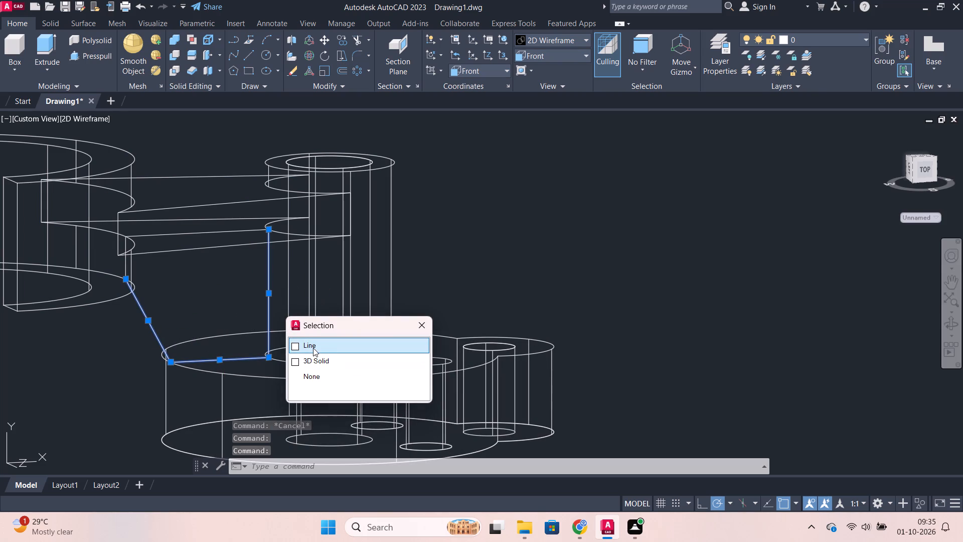
{"action": "left_click", "coordinate": [313, 348]}
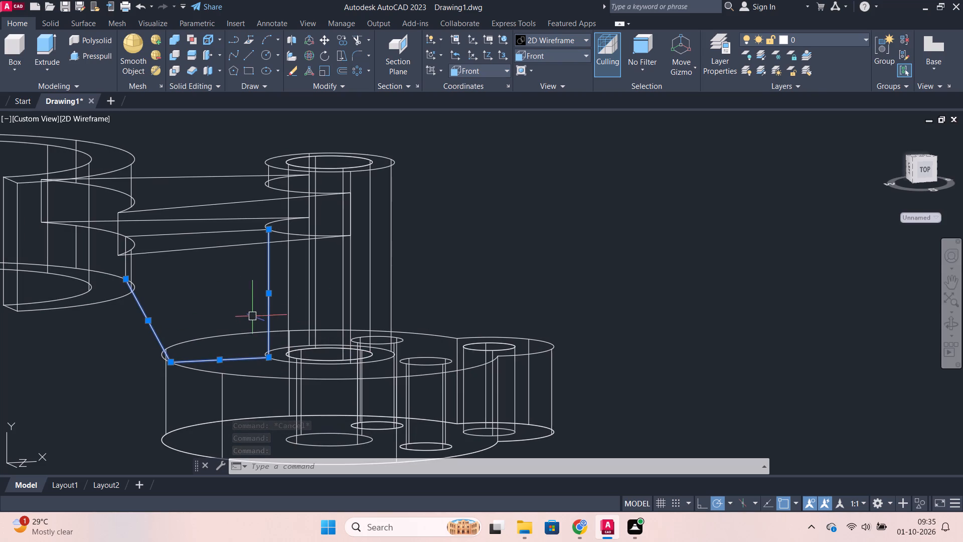
{"action": "scroll", "coordinate": [242, 298], "scroll_direction": "down", "scroll_amount": 1}
{"action": "middle_click_drag", "start_coordinate": [238, 300], "coordinate": [235, 270], "text": "shift"}
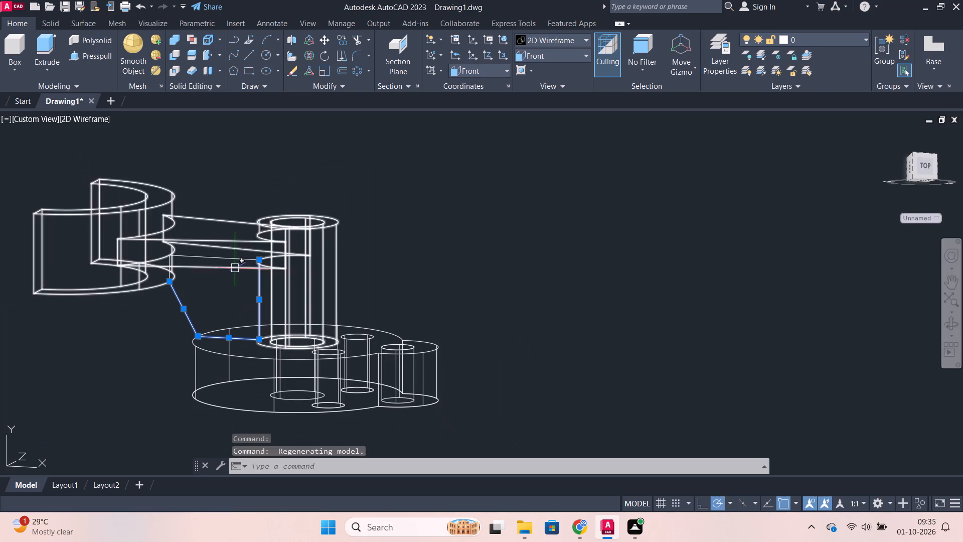
{"action": "left_click", "coordinate": [227, 257]}
{"action": "scroll", "coordinate": [203, 283], "scroll_direction": "up", "scroll_amount": 2}
{"action": "middle_click_drag", "start_coordinate": [210, 284], "coordinate": [322, 286]}
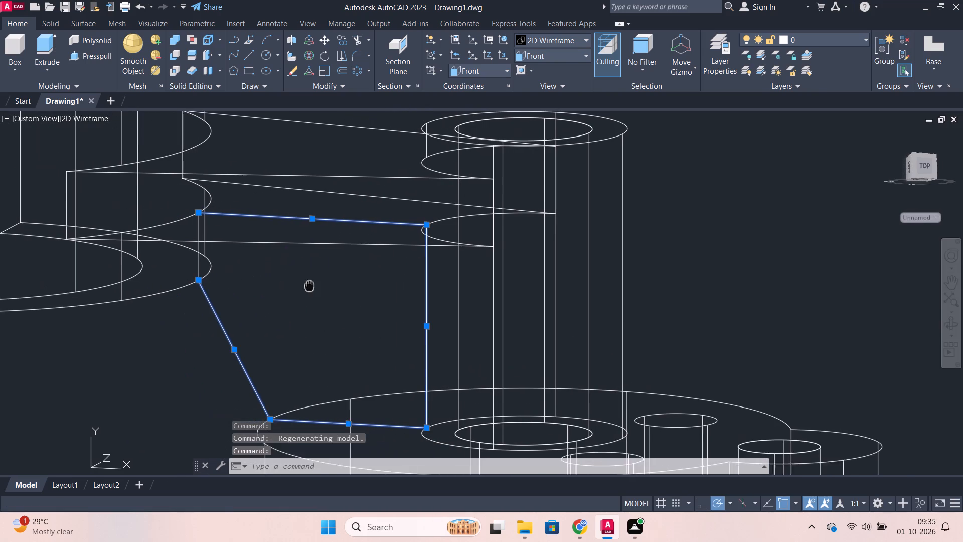
{"action": "middle_click_drag", "start_coordinate": [322, 286], "coordinate": [325, 286]}
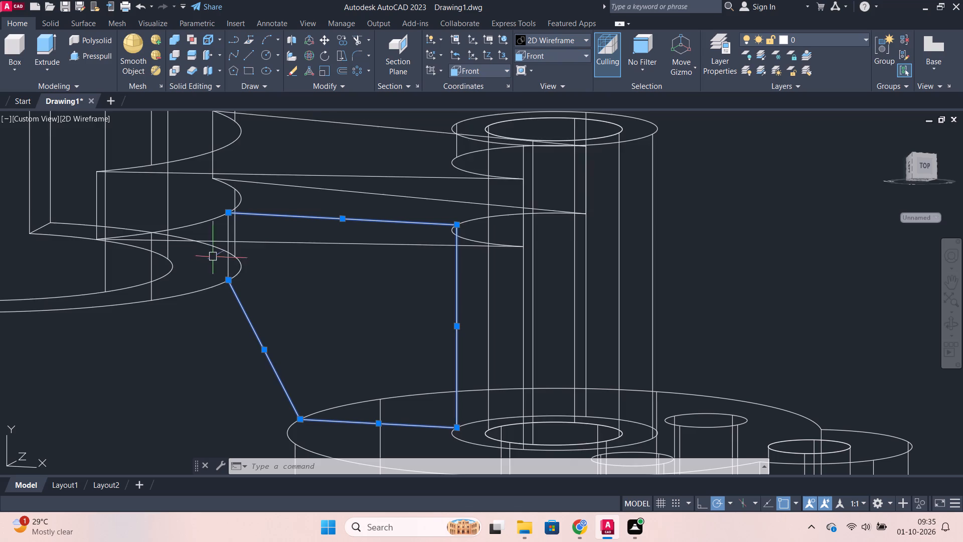
{"action": "left_click", "coordinate": [227, 242]}
{"action": "left_click", "coordinate": [284, 288]}
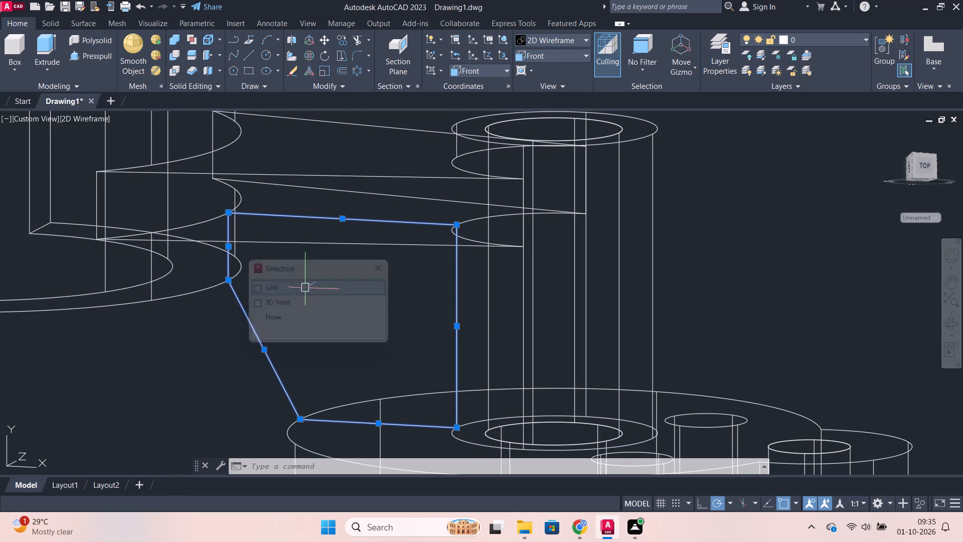
{"action": "key", "text": "j"}
{"action": "key", "text": "Return"}
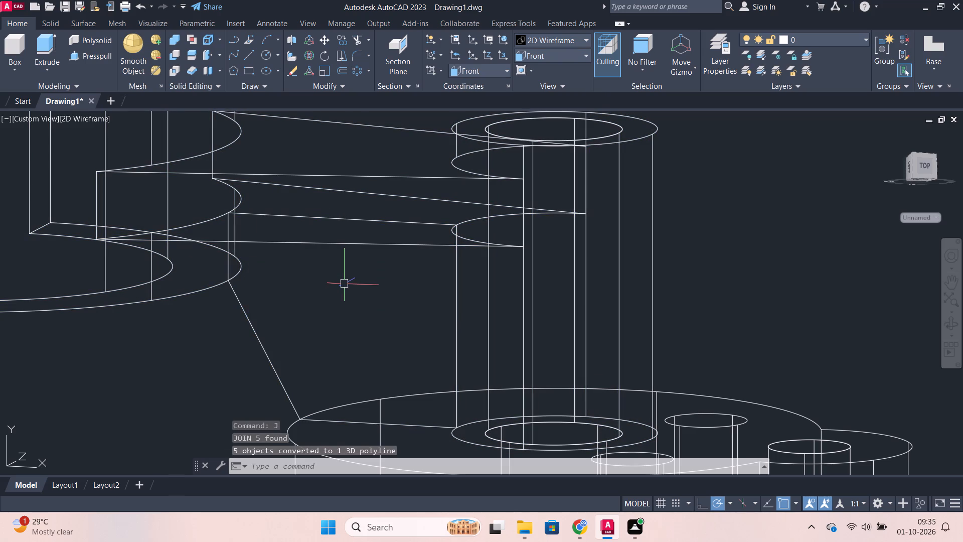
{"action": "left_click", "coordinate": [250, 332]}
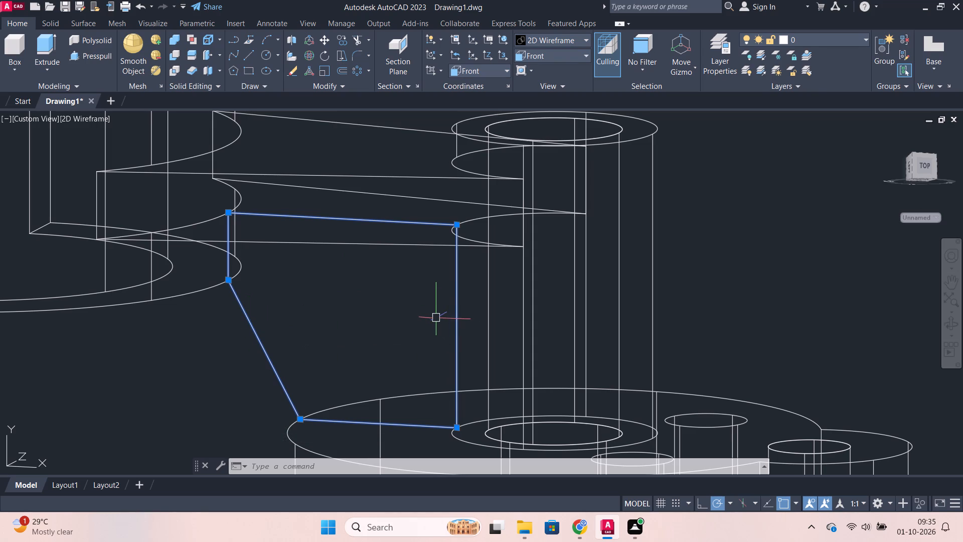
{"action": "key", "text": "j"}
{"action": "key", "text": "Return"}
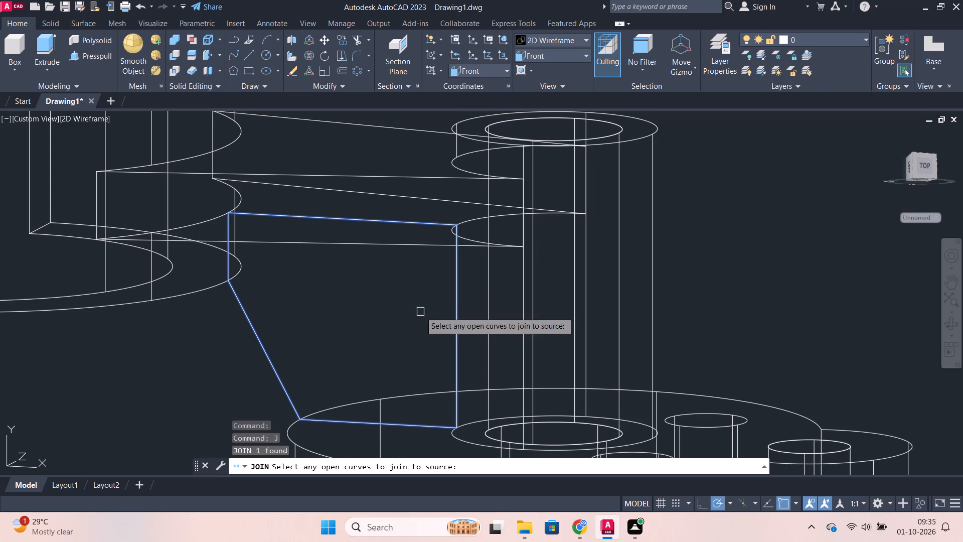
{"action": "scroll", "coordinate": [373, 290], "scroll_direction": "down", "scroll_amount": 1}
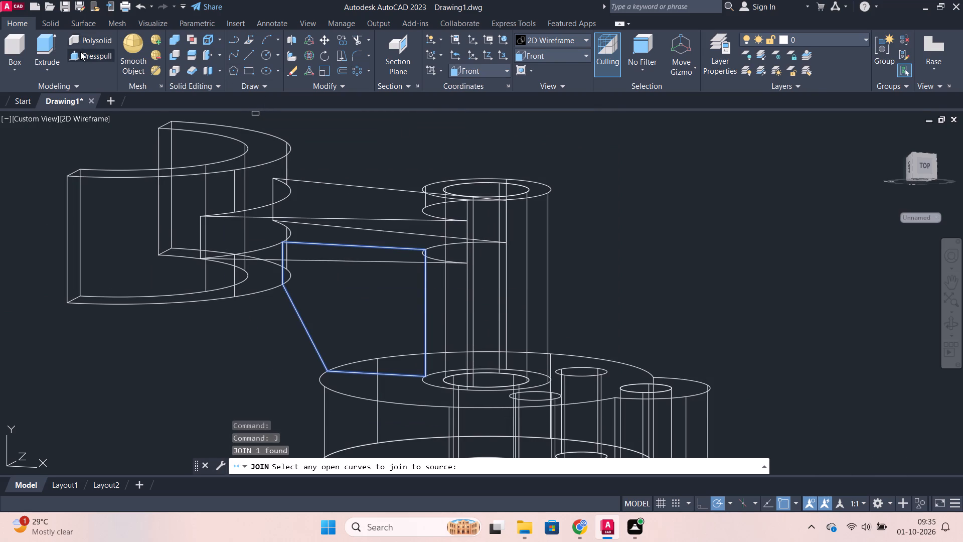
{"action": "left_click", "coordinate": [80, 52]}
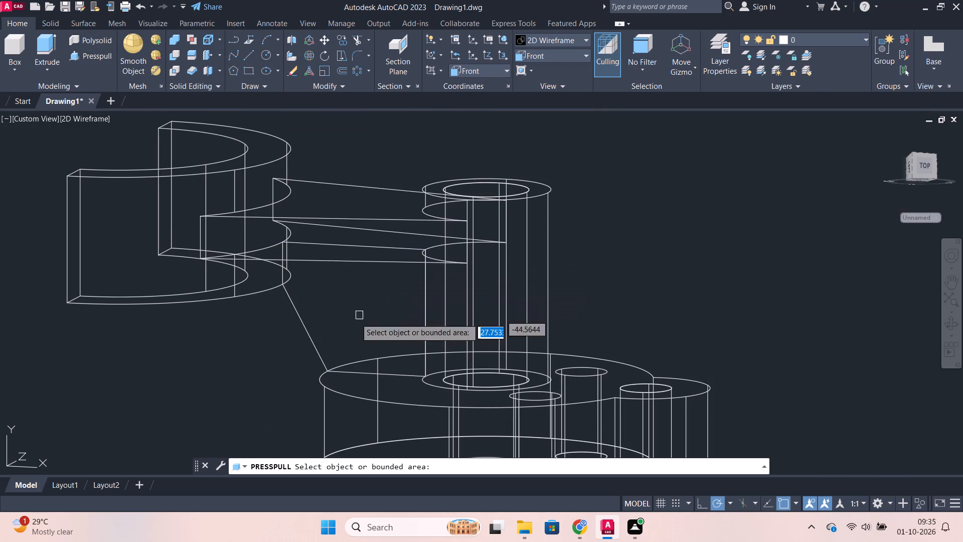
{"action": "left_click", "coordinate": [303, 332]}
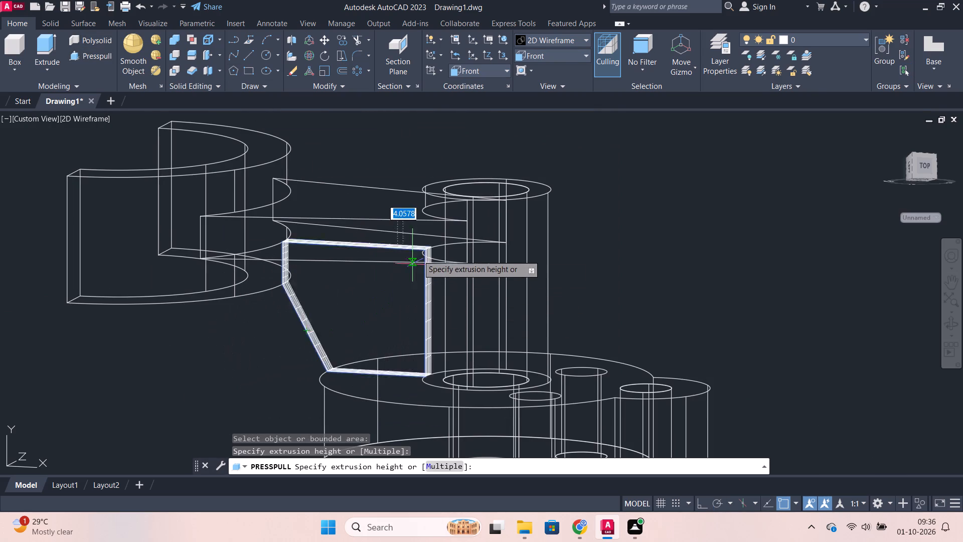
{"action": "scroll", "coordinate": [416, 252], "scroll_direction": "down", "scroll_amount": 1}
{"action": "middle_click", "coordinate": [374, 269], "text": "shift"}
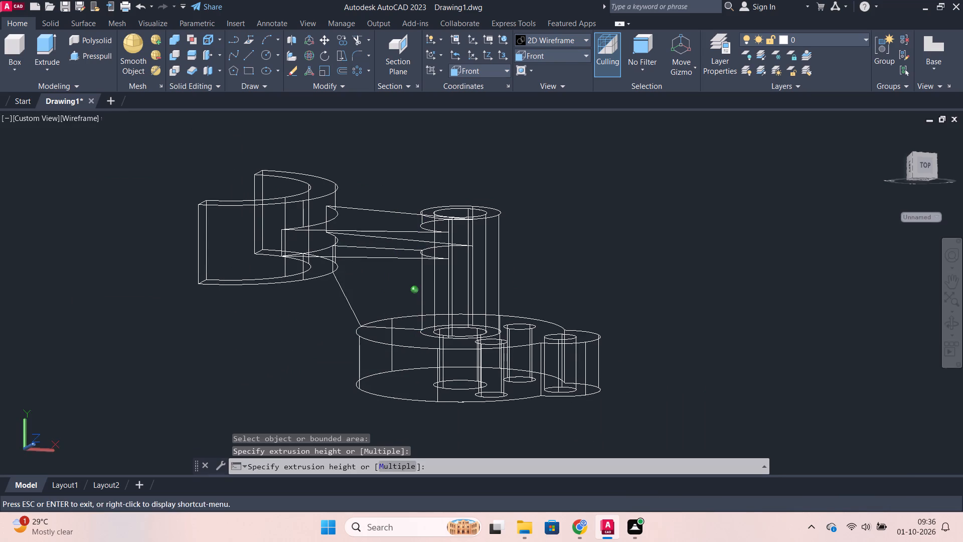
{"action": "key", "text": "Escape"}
Display the model in the Shades of Gray visual style.
{"action": "left_click", "coordinate": [562, 41]}
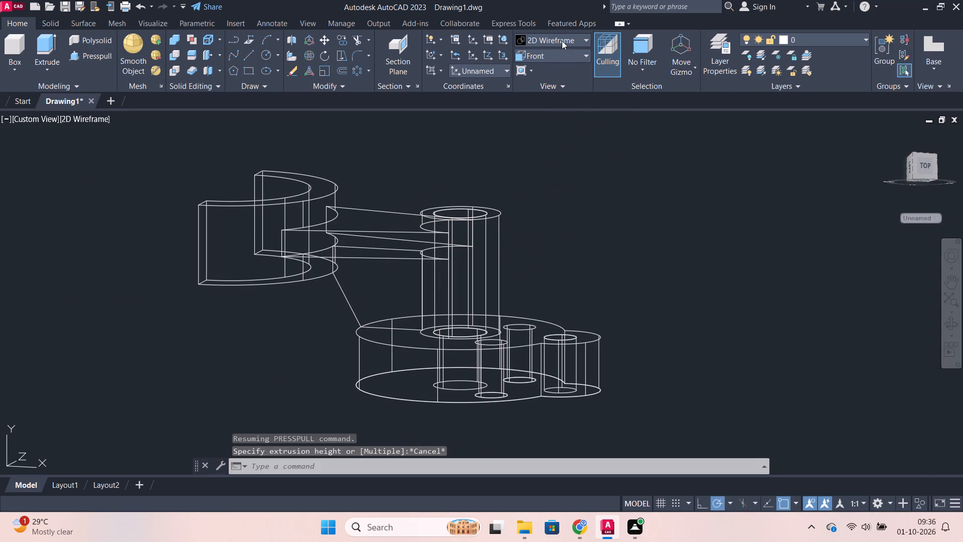
{"action": "left_click", "coordinate": [637, 110]}
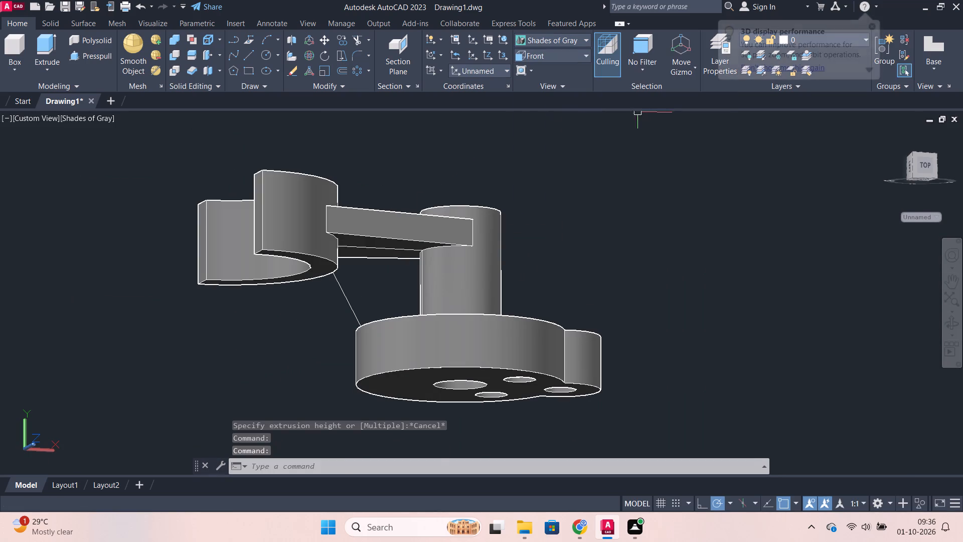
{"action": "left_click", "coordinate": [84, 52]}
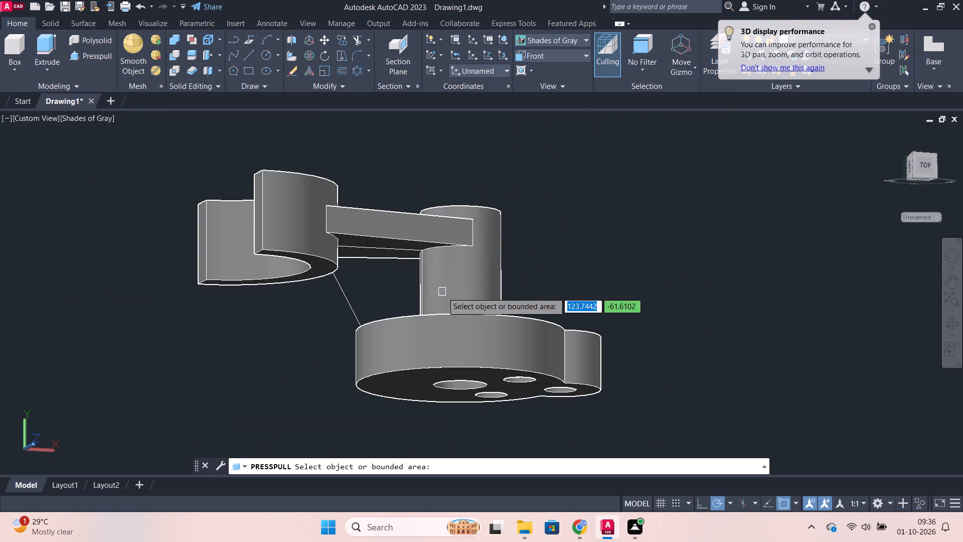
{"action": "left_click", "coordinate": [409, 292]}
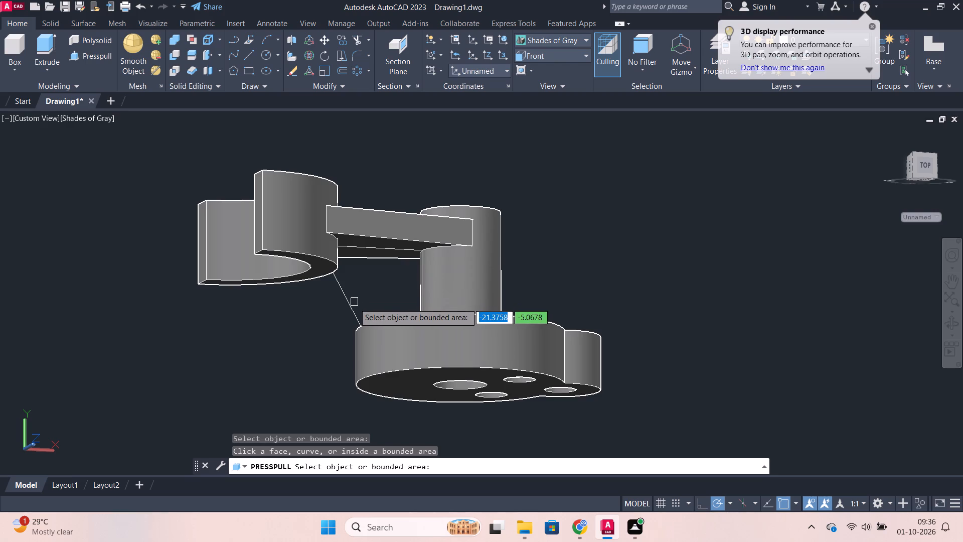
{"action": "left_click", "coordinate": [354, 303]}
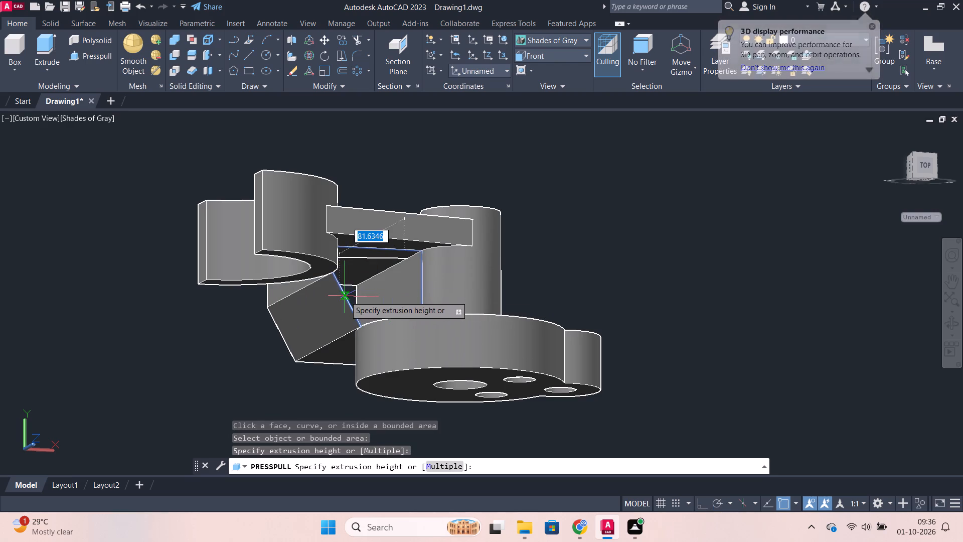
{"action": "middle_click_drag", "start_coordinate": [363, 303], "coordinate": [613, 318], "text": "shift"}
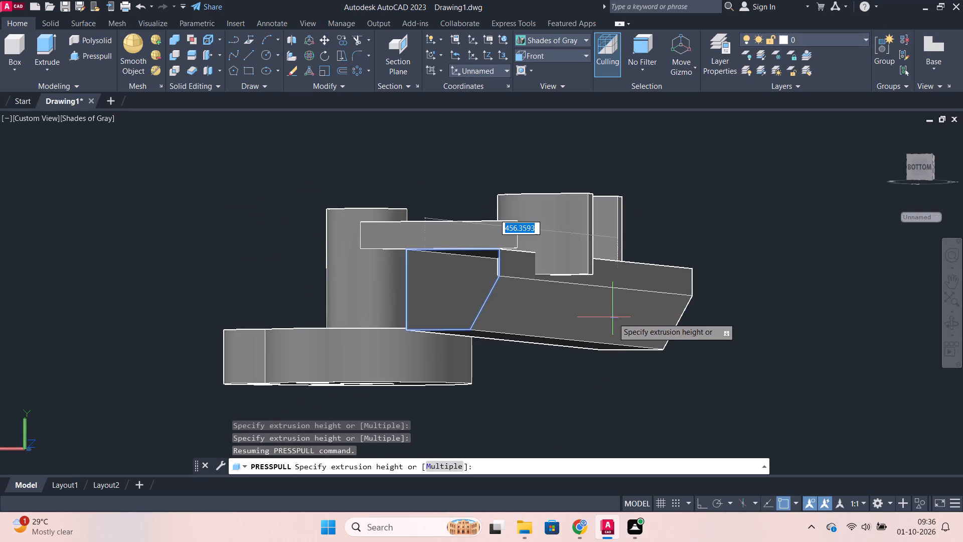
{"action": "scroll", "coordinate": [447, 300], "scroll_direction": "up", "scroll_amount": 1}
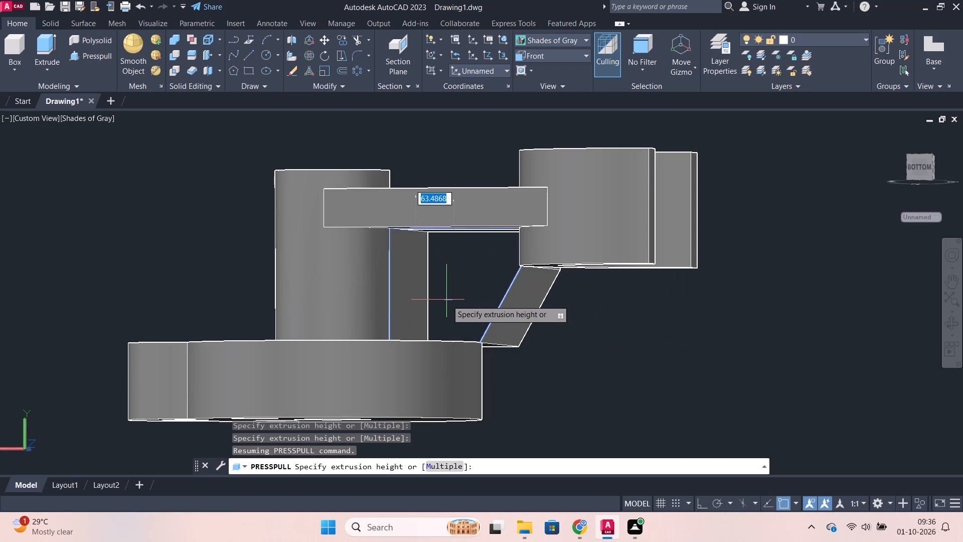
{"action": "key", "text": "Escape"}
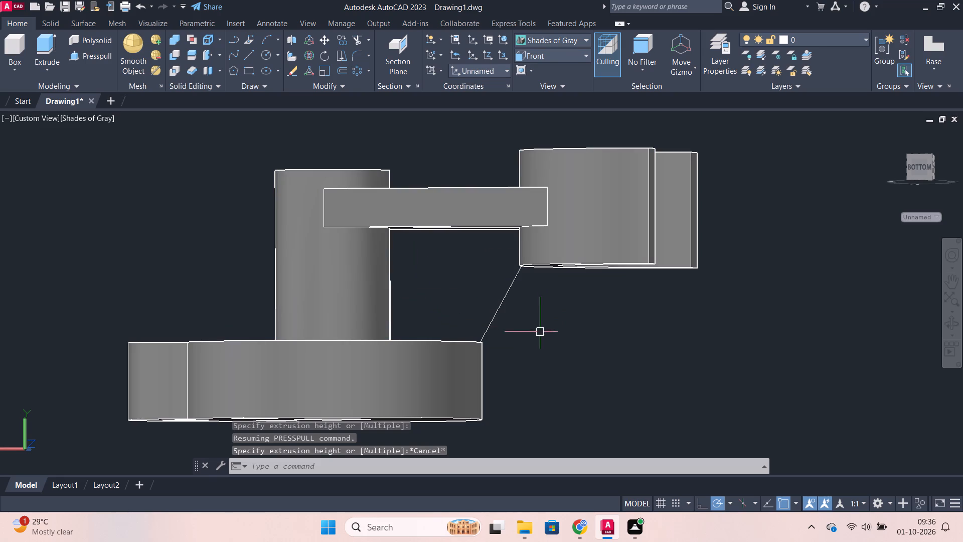
Move the rib outline from its corner at the cylinder's base to empty space beyond the fork.
{"action": "left_click", "coordinate": [492, 319]}
{"action": "key", "text": "m"}
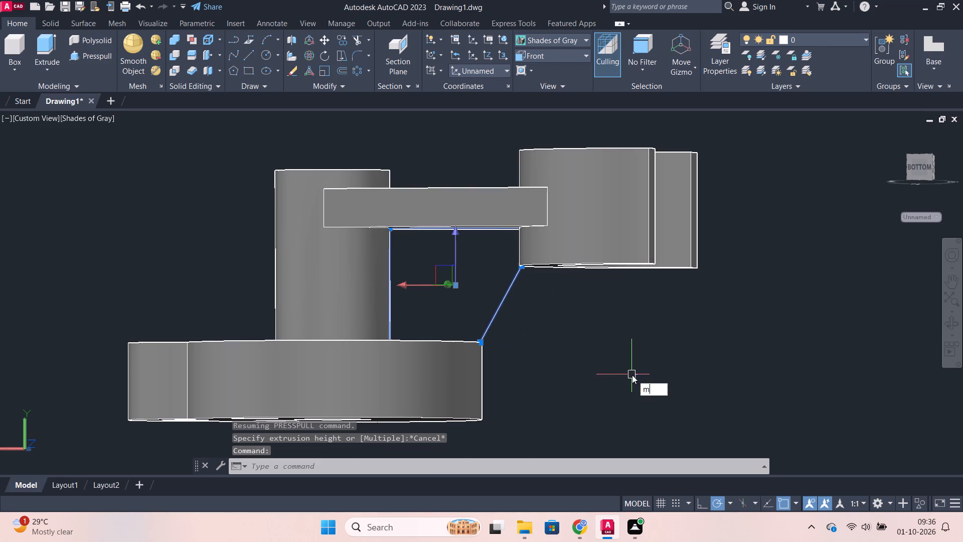
{"action": "key", "text": "Return"}
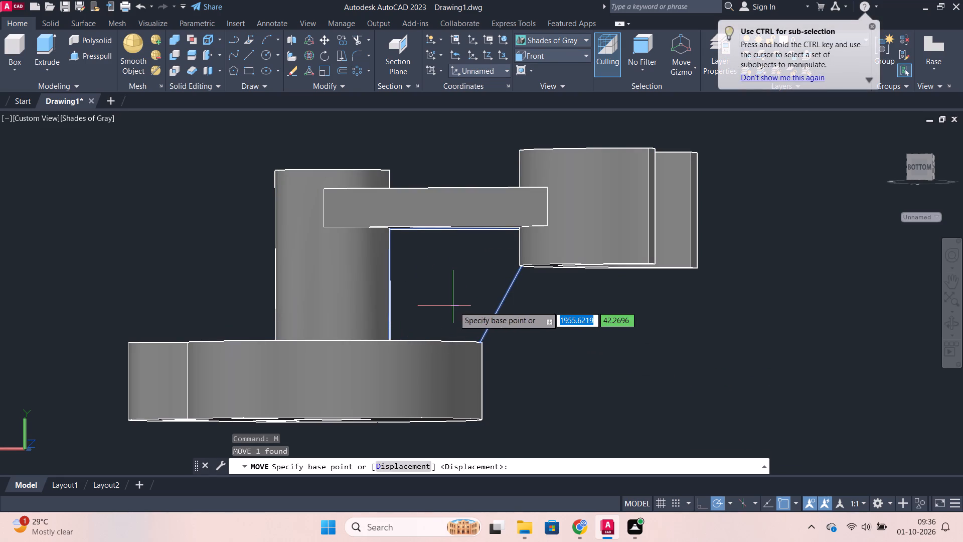
{"action": "middle_click_drag", "start_coordinate": [455, 308], "coordinate": [398, 348], "text": "shift"}
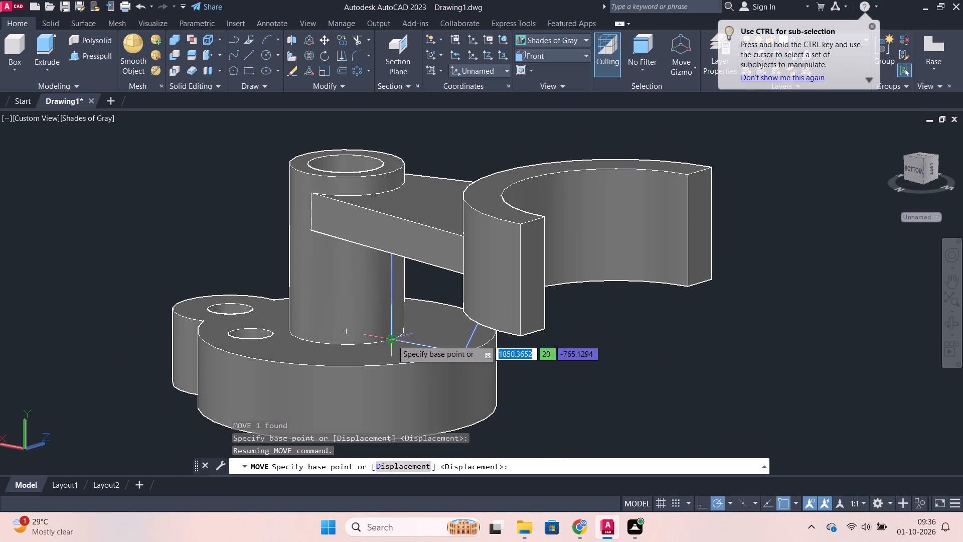
{"action": "left_click", "coordinate": [392, 340]}
{"action": "scroll", "coordinate": [650, 358], "scroll_direction": "down", "scroll_amount": 1}
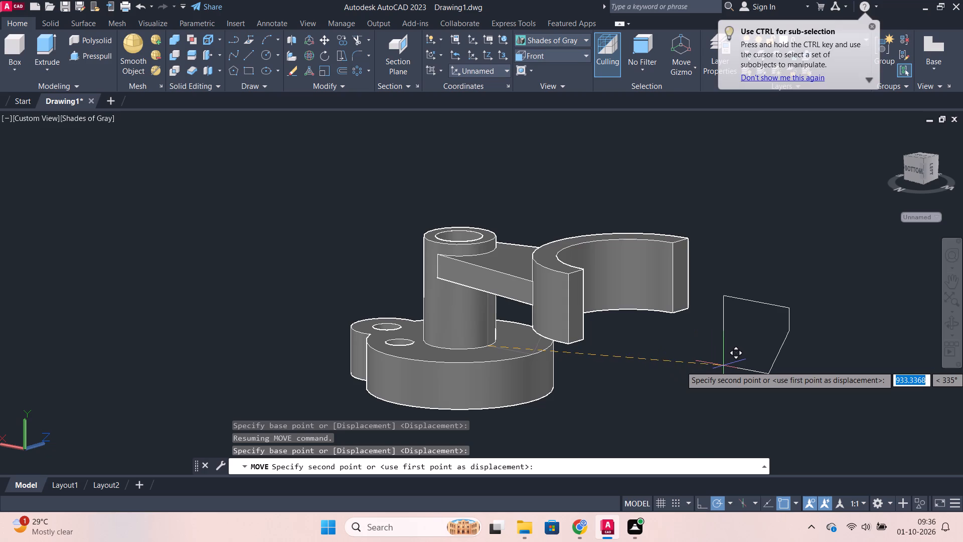
{"action": "left_click", "coordinate": [725, 366]}
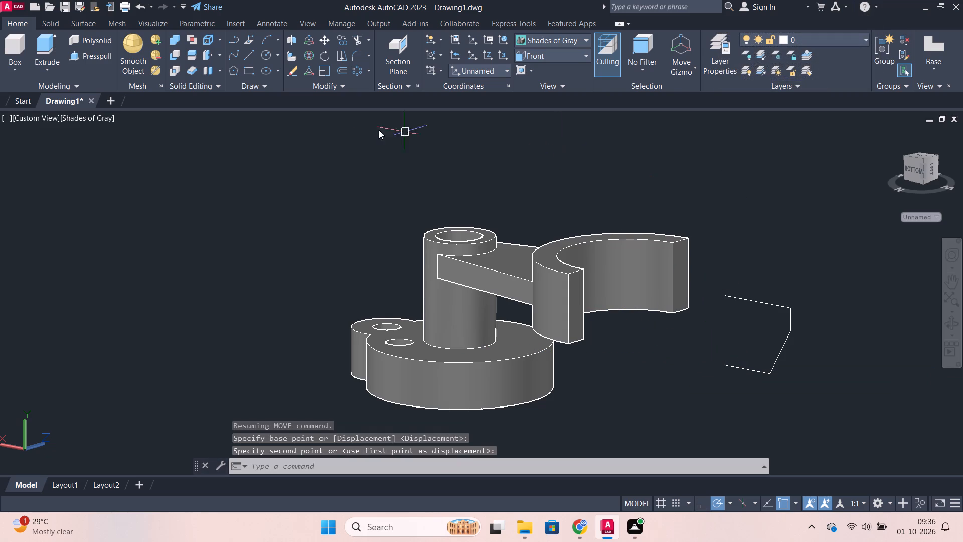
Presspull the area inside the moved rib outline by 4.
{"action": "left_click", "coordinate": [94, 61]}
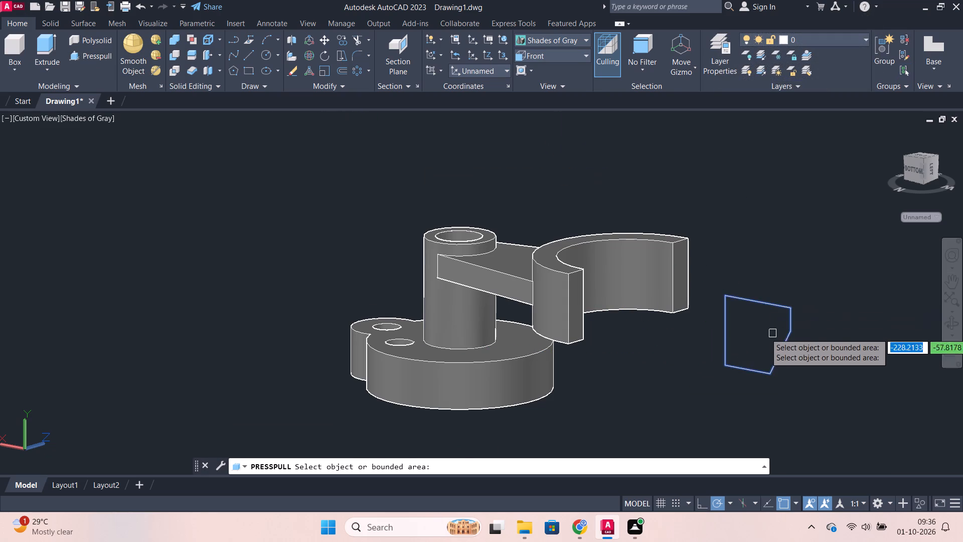
{"action": "left_click", "coordinate": [772, 333]}
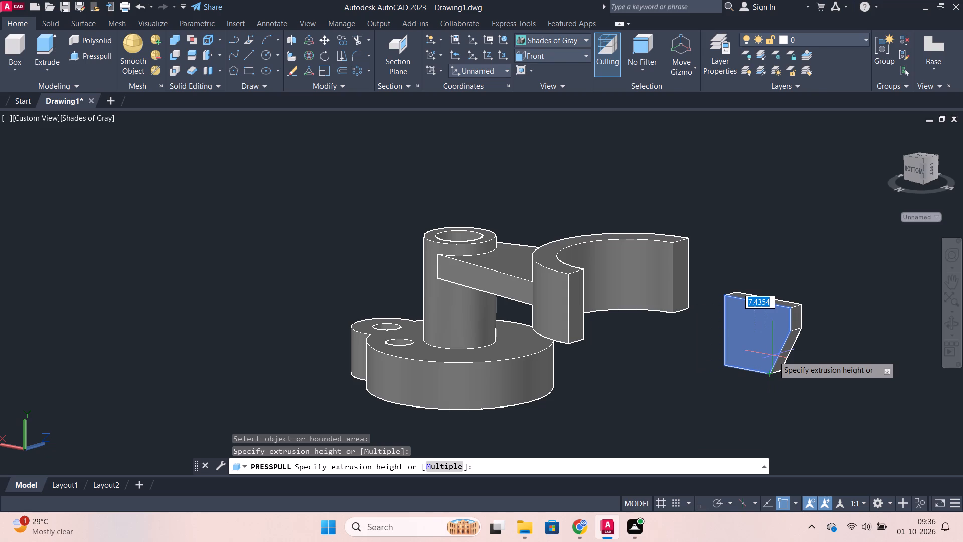
{"action": "key", "text": "4"}
{"action": "key", "text": "Return"}
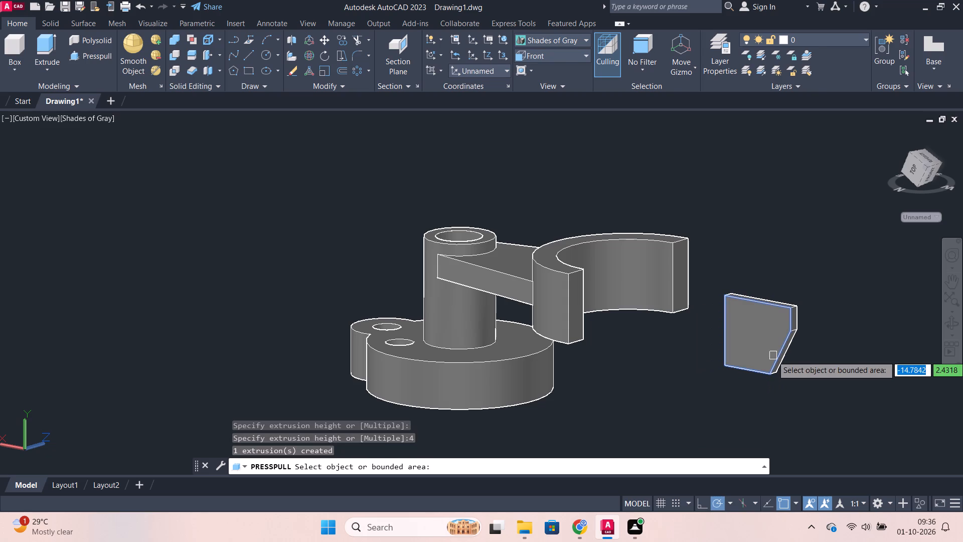
Presspull the rib's large face opposite the original outline outward by 5.
{"action": "scroll", "coordinate": [779, 344], "scroll_direction": "up", "scroll_amount": 2}
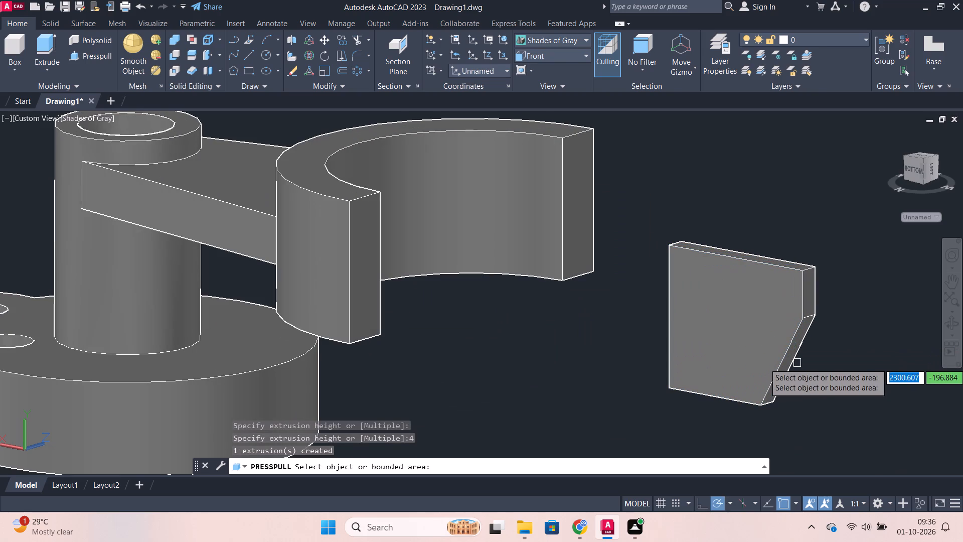
{"action": "left_click", "coordinate": [792, 360]}
{"action": "middle_click_drag", "start_coordinate": [747, 372], "coordinate": [723, 375], "text": "shift"}
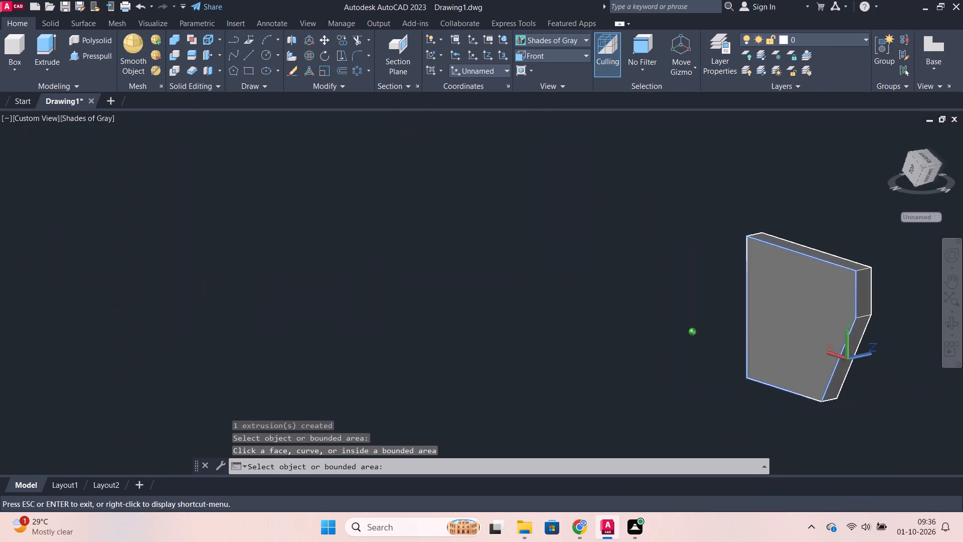
{"action": "middle_click_drag", "start_coordinate": [723, 375], "coordinate": [692, 377], "text": "shift"}
{"action": "scroll", "coordinate": [822, 371], "scroll_direction": "down", "scroll_amount": 1}
{"action": "scroll", "coordinate": [903, 362], "scroll_direction": "down", "scroll_amount": 2}
{"action": "middle_click_drag", "start_coordinate": [855, 377], "coordinate": [846, 377]}
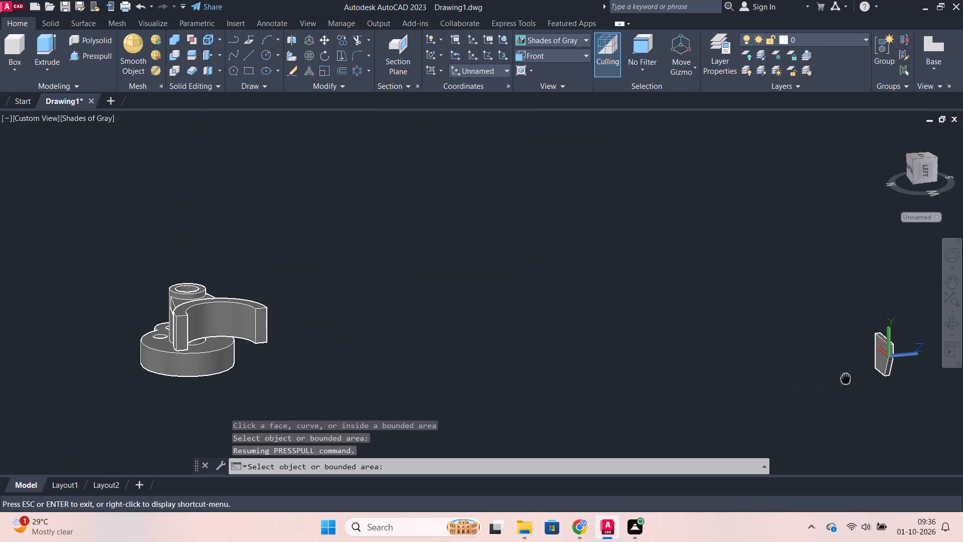
{"action": "middle_click_drag", "start_coordinate": [846, 377], "coordinate": [626, 384]}
{"action": "scroll", "coordinate": [712, 354], "scroll_direction": "up", "scroll_amount": 3}
{"action": "middle_click_drag", "start_coordinate": [678, 387], "coordinate": [635, 387], "text": "shift"}
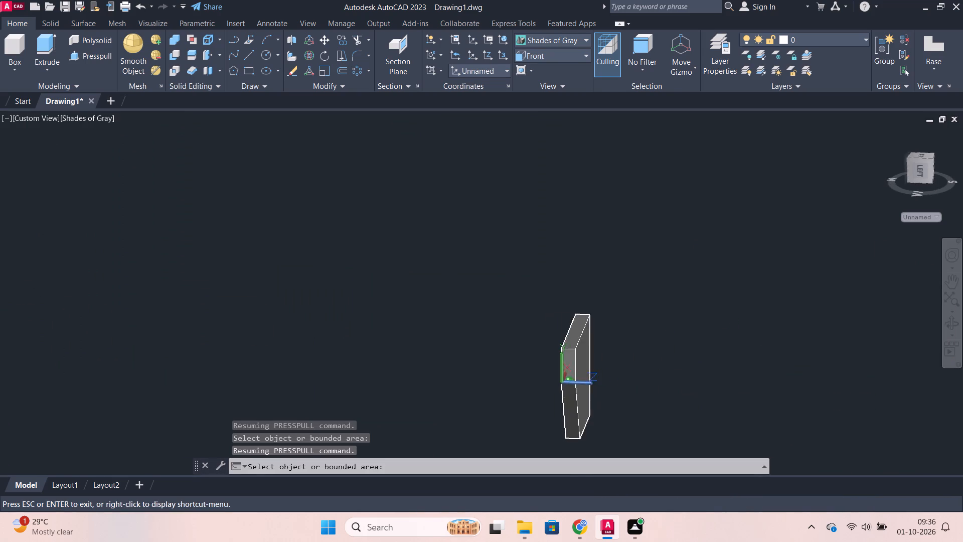
{"action": "middle_click_drag", "start_coordinate": [635, 387], "coordinate": [614, 381], "text": "shift"}
{"action": "left_click", "coordinate": [576, 362]}
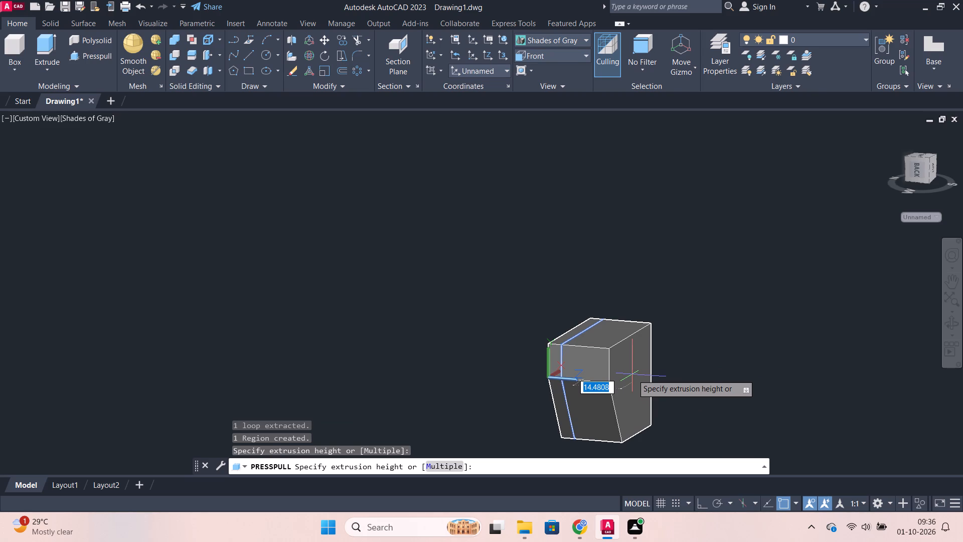
{"action": "key", "text": "5"}
{"action": "key", "text": "Return"}
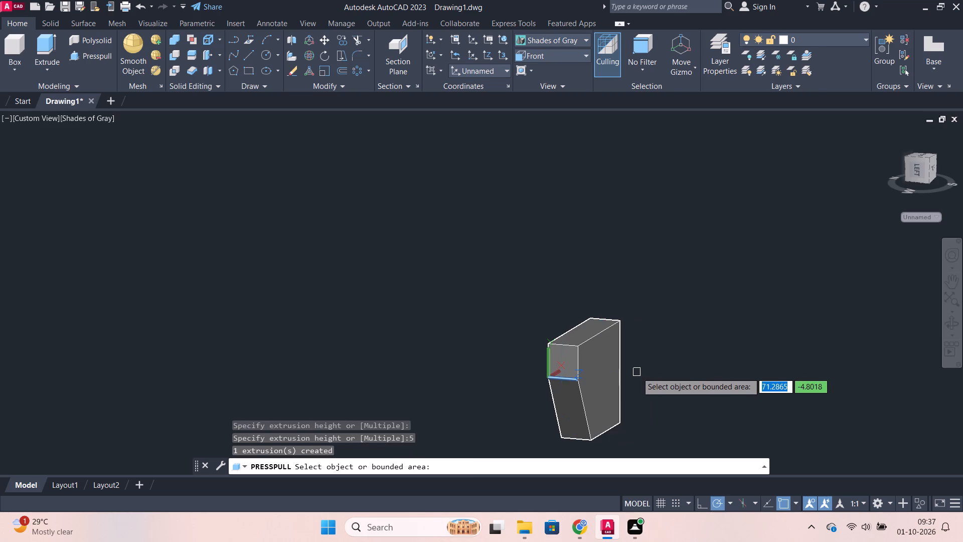
{"action": "key", "text": "Escape"}
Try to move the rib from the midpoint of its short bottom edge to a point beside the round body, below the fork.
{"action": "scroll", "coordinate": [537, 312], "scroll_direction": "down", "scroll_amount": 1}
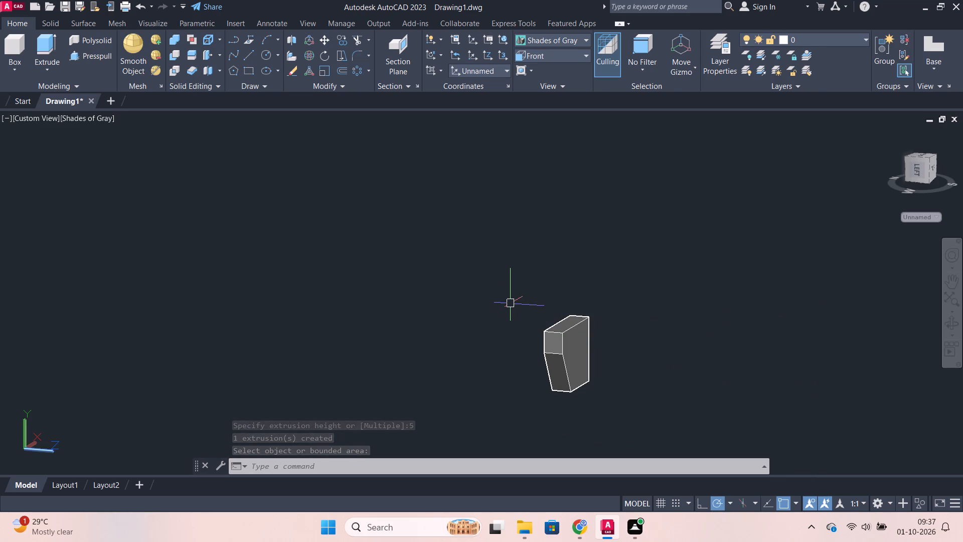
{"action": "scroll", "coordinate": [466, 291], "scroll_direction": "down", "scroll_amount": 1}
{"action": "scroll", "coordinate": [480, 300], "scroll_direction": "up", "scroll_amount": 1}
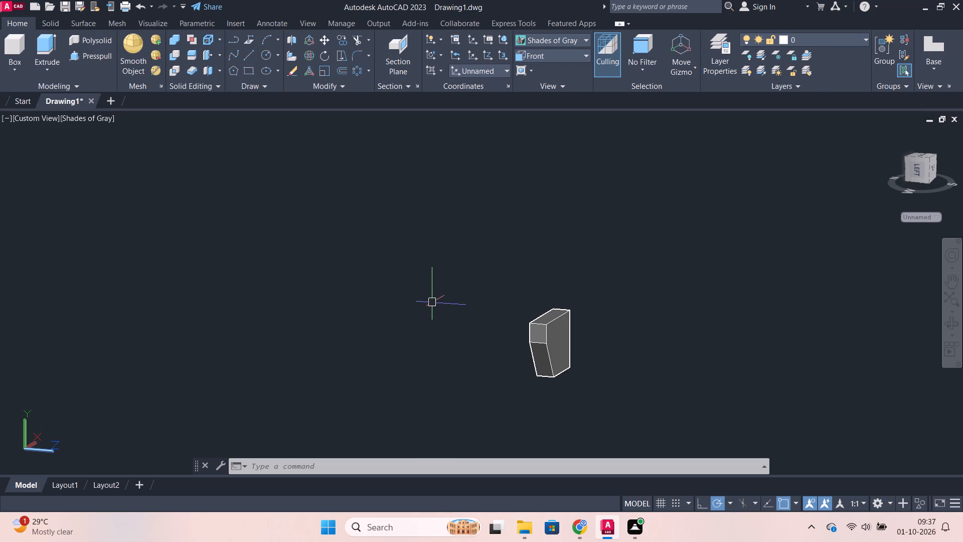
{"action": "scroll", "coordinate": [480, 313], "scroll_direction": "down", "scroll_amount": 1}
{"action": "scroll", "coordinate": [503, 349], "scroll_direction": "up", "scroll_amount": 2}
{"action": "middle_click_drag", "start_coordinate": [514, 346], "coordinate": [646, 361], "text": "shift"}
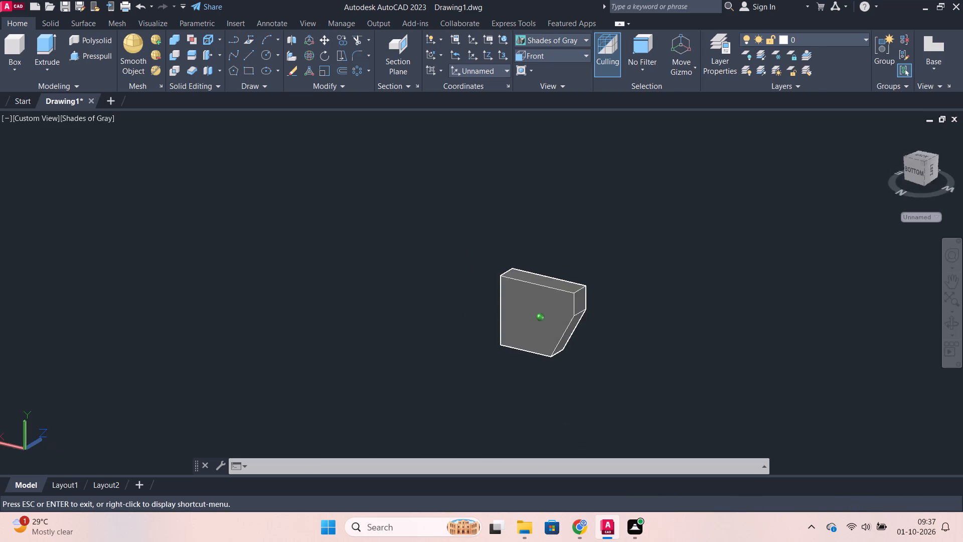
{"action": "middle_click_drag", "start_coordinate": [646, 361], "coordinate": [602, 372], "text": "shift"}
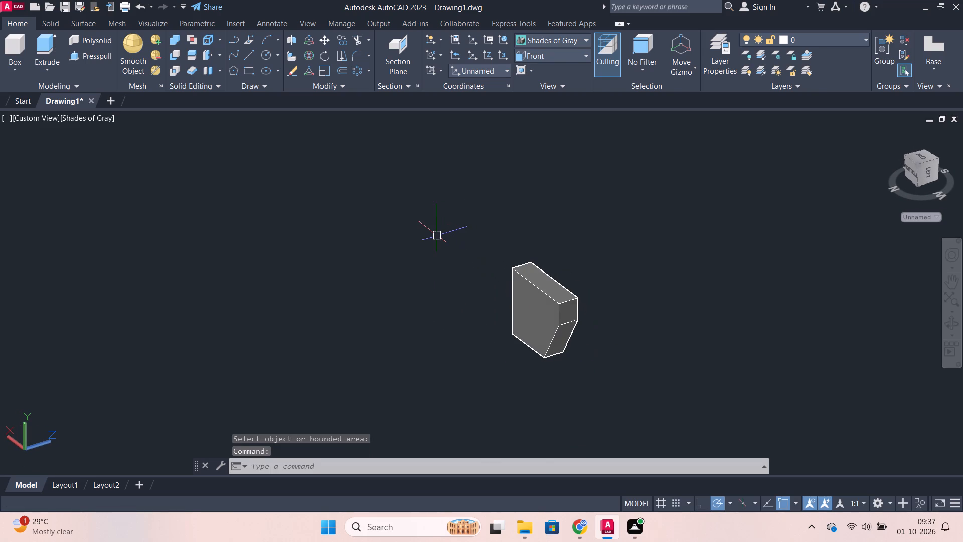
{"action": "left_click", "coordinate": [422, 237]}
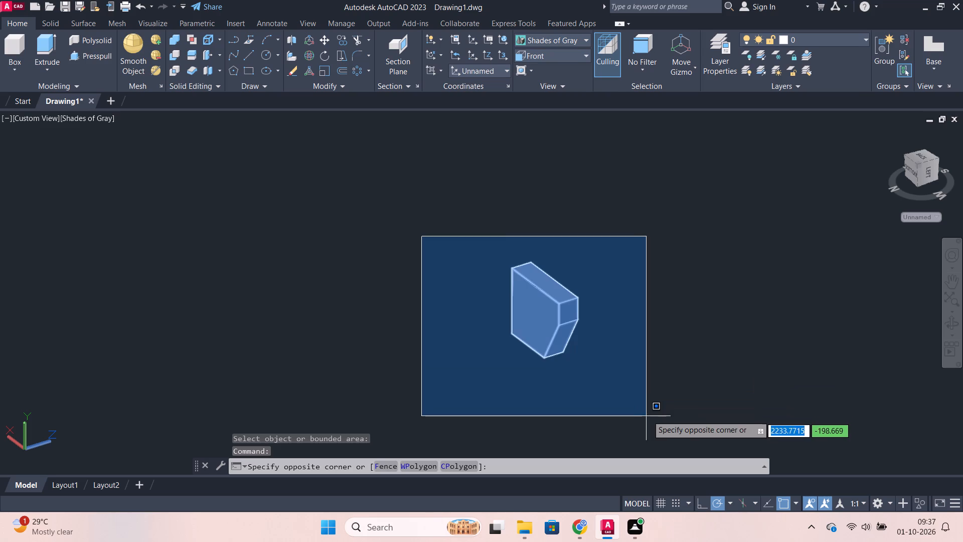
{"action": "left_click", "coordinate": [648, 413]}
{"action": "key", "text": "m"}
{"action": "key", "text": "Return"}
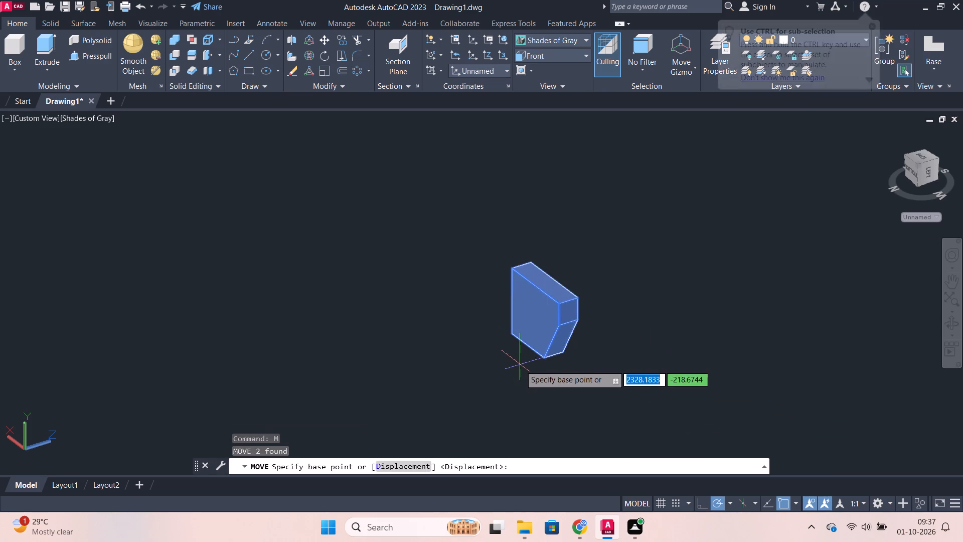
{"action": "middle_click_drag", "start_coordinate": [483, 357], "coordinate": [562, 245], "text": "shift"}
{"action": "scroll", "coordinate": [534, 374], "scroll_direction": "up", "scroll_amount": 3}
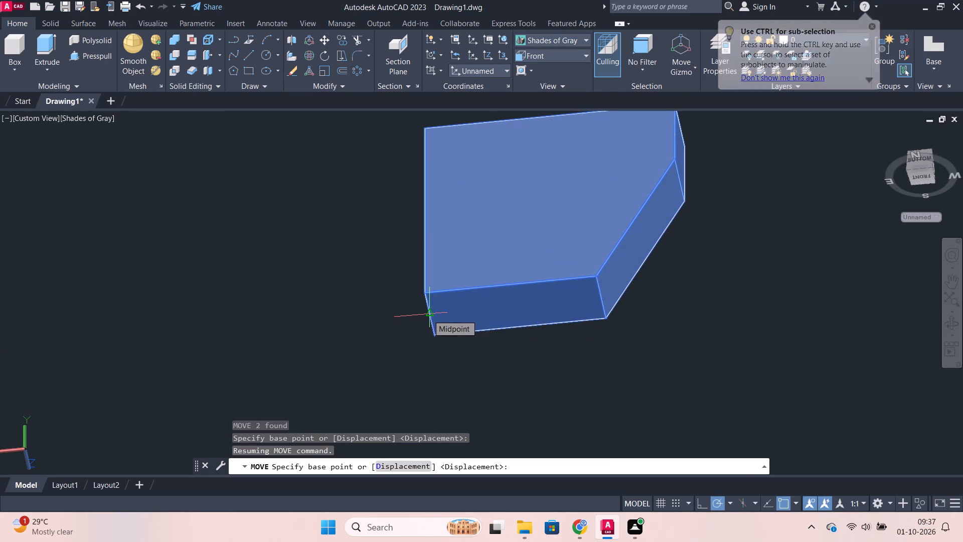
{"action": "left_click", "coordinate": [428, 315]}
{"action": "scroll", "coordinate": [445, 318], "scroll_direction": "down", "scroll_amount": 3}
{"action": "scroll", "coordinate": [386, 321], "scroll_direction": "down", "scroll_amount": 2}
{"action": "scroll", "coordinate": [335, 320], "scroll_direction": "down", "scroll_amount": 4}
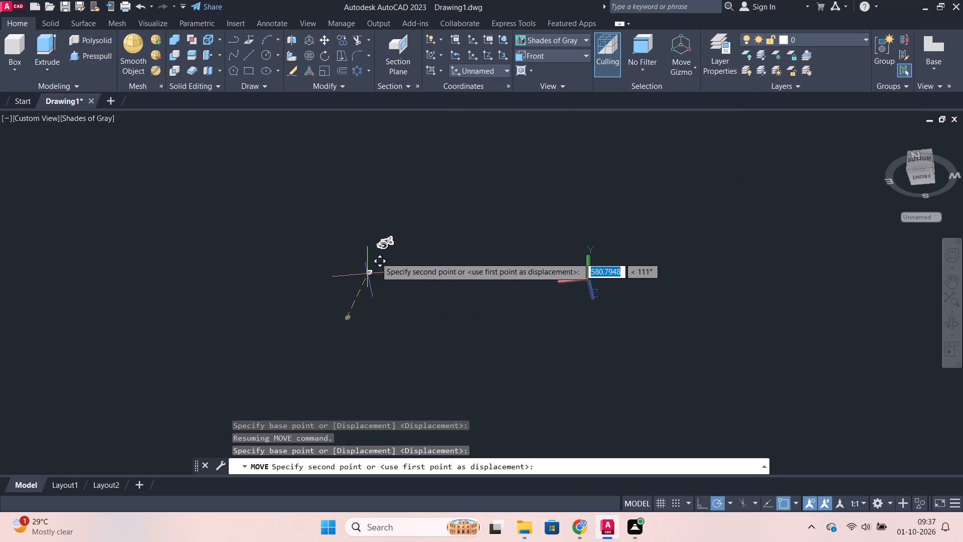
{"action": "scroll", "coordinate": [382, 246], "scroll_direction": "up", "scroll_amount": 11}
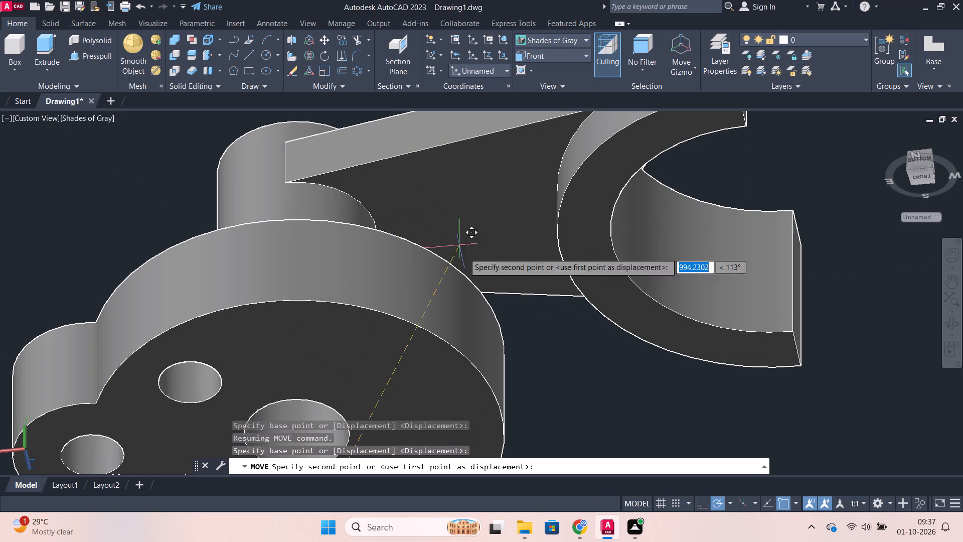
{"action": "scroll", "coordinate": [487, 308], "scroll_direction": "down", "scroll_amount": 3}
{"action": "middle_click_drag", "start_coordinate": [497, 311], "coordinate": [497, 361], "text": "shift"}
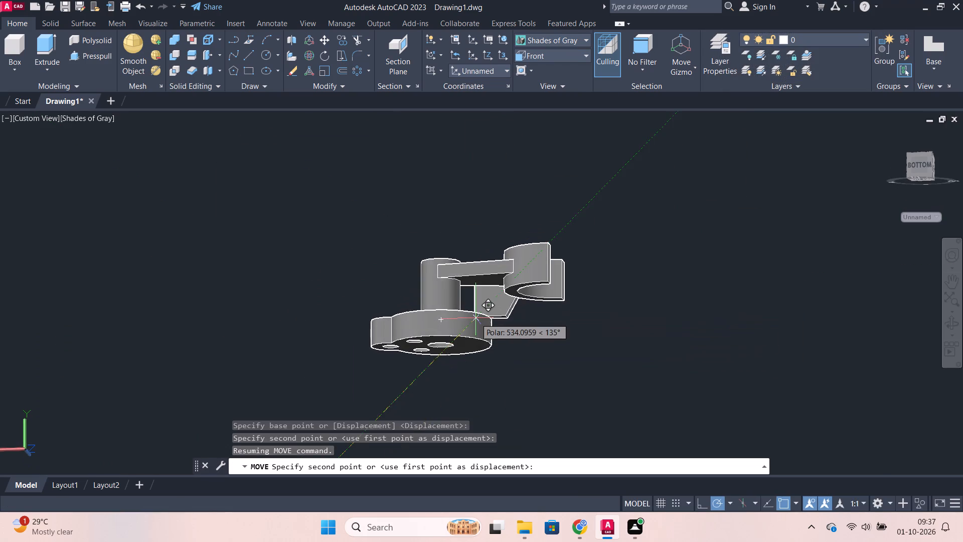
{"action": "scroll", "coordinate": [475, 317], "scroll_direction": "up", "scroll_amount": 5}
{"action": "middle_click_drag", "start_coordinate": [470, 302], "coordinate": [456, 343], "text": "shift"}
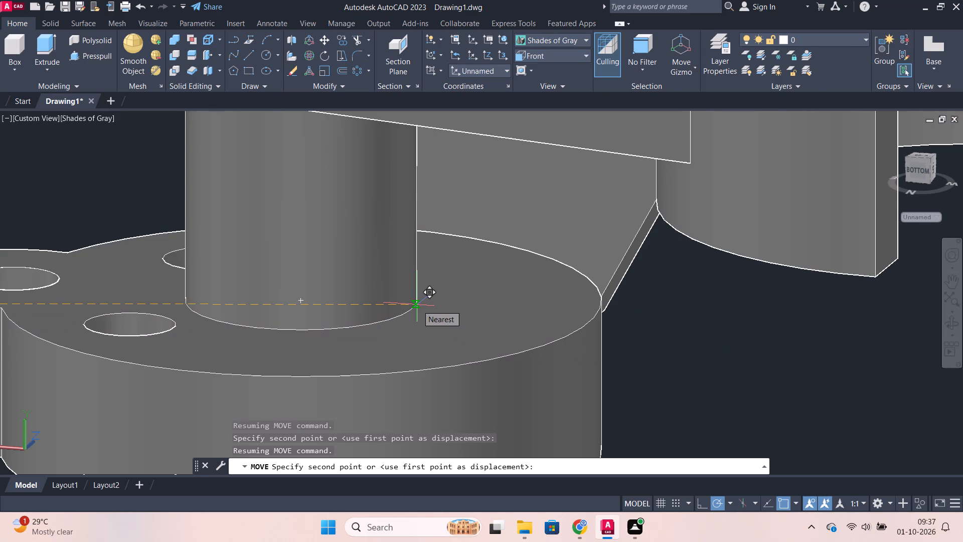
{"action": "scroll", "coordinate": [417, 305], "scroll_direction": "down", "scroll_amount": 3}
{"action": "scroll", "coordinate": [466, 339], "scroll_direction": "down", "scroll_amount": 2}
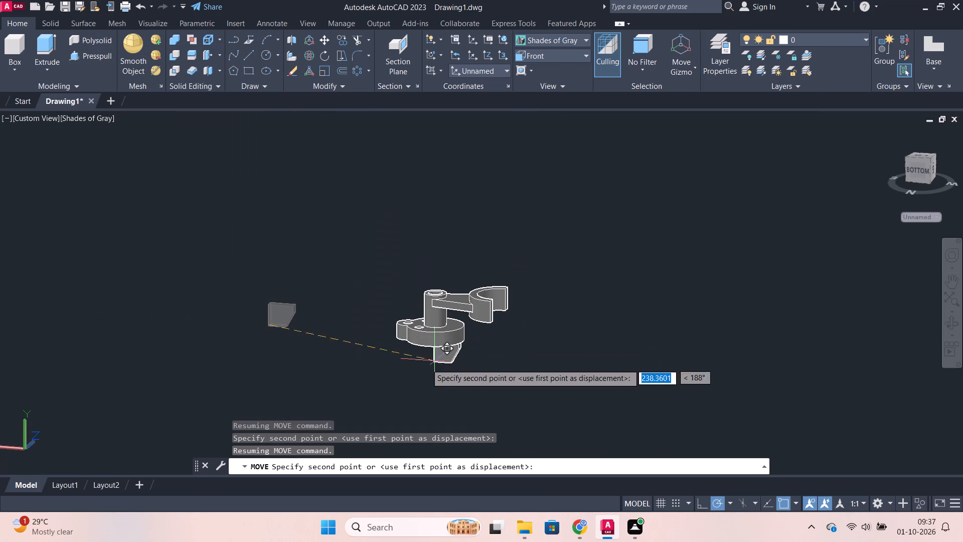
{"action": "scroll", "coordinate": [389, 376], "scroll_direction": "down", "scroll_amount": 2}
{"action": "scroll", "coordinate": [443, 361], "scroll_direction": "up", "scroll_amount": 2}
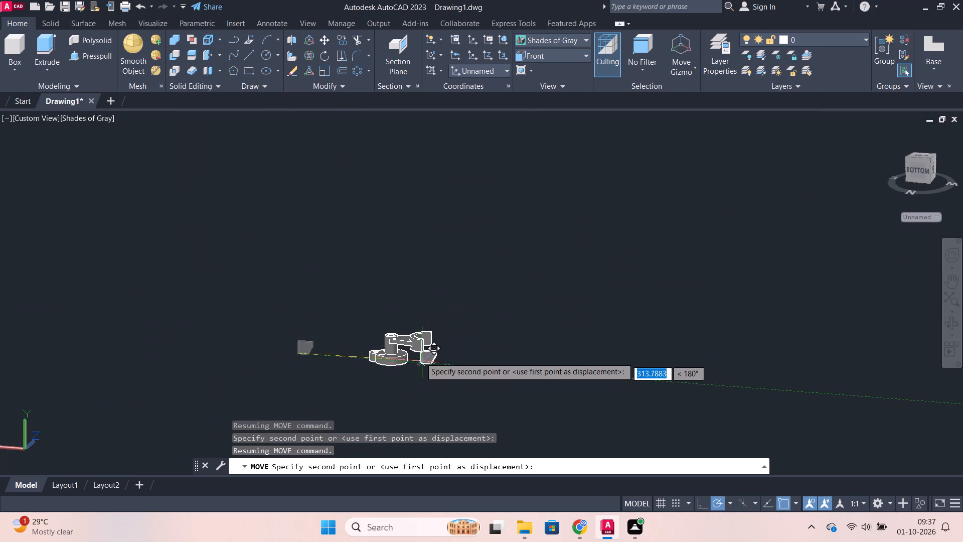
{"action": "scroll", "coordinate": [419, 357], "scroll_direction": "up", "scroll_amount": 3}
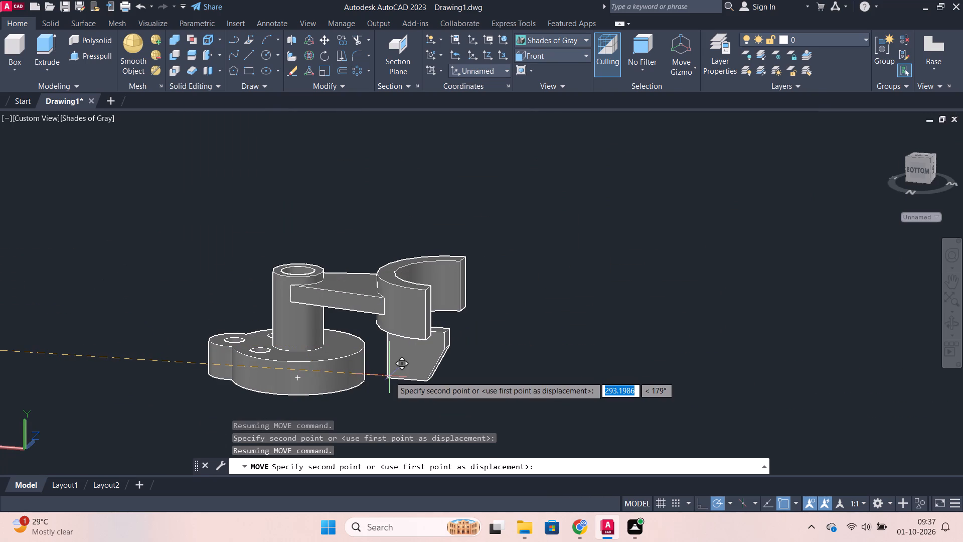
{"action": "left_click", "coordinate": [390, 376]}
Move the rib by its lower corner to the edge of the cylinder's base on the round body's top face.
{"action": "middle_click_drag", "start_coordinate": [455, 373], "coordinate": [412, 368], "text": "shift"}
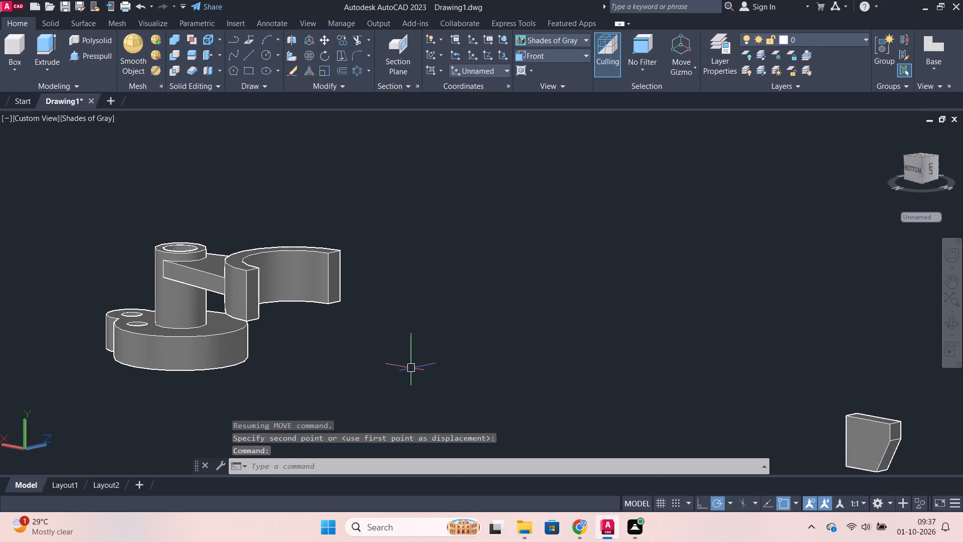
{"action": "scroll", "coordinate": [411, 368], "scroll_direction": "down", "scroll_amount": 1}
{"action": "left_click", "coordinate": [560, 347]}
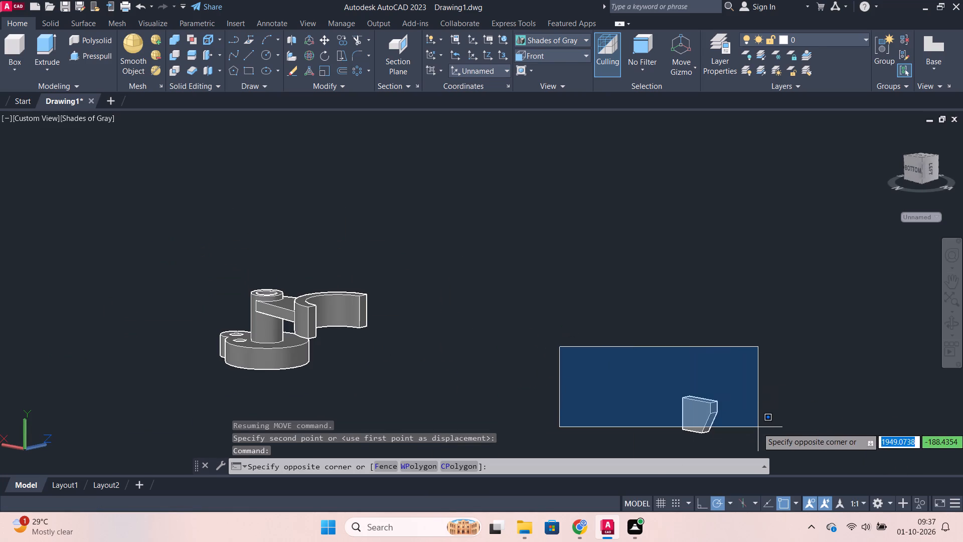
{"action": "left_click", "coordinate": [762, 448]}
{"action": "key", "text": "m"}
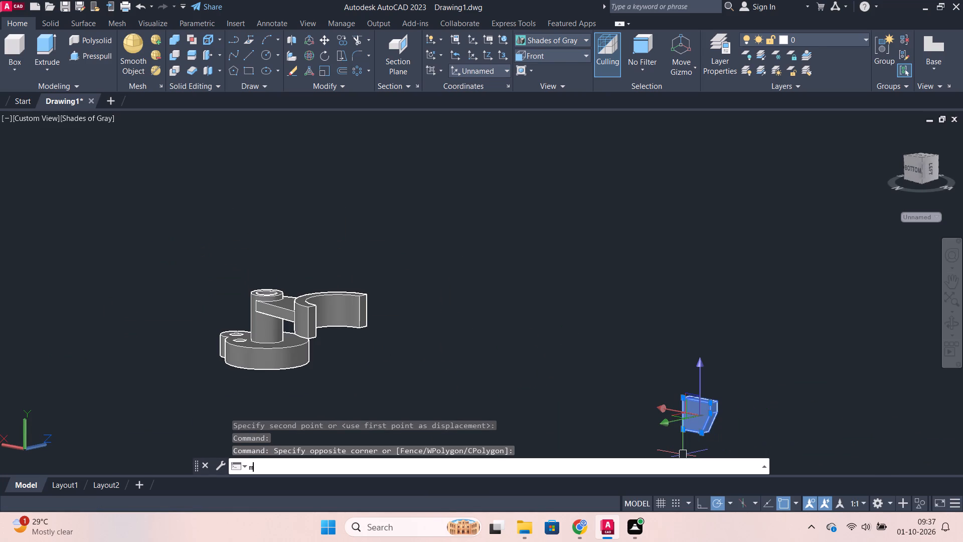
{"action": "key", "text": "Return"}
{"action": "scroll", "coordinate": [612, 444], "scroll_direction": "up", "scroll_amount": 3}
{"action": "left_click", "coordinate": [821, 402]}
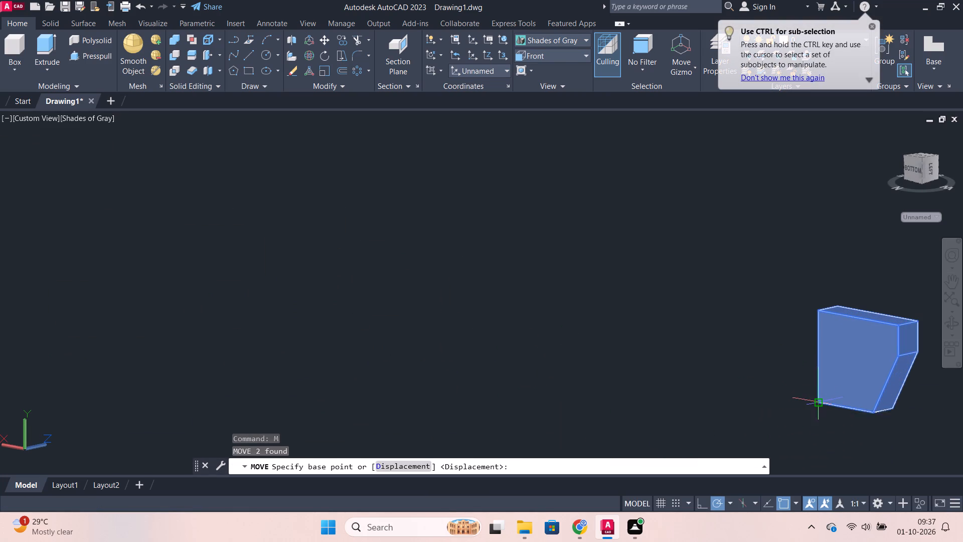
{"action": "scroll", "coordinate": [450, 353], "scroll_direction": "down", "scroll_amount": 2}
{"action": "scroll", "coordinate": [215, 308], "scroll_direction": "down", "scroll_amount": 2}
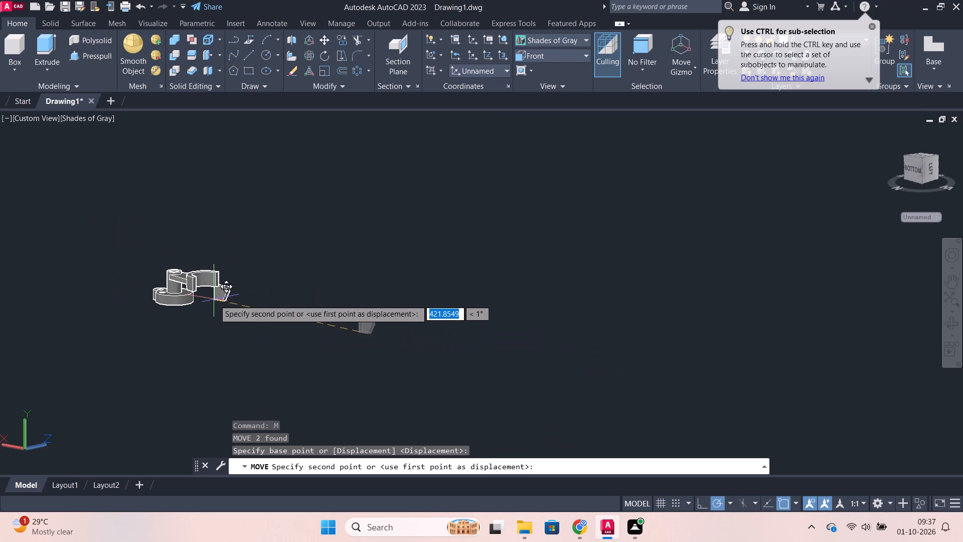
{"action": "middle_click_drag", "start_coordinate": [218, 300], "coordinate": [336, 325]}
{"action": "scroll", "coordinate": [293, 317], "scroll_direction": "up", "scroll_amount": 8}
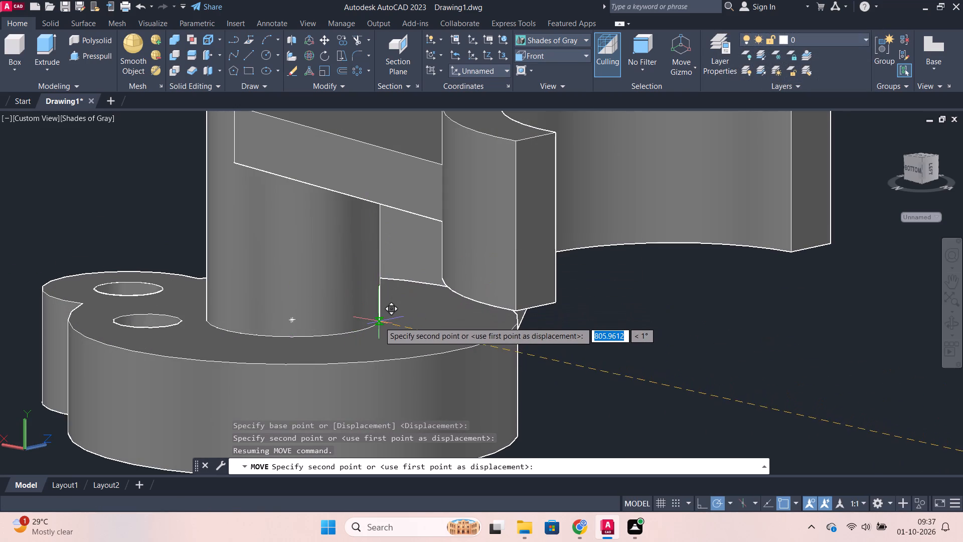
{"action": "left_click", "coordinate": [379, 322]}
Examine the rib's placement between the cylinder, fork and round body from several sides.
{"action": "scroll", "coordinate": [584, 340], "scroll_direction": "down", "scroll_amount": 1}
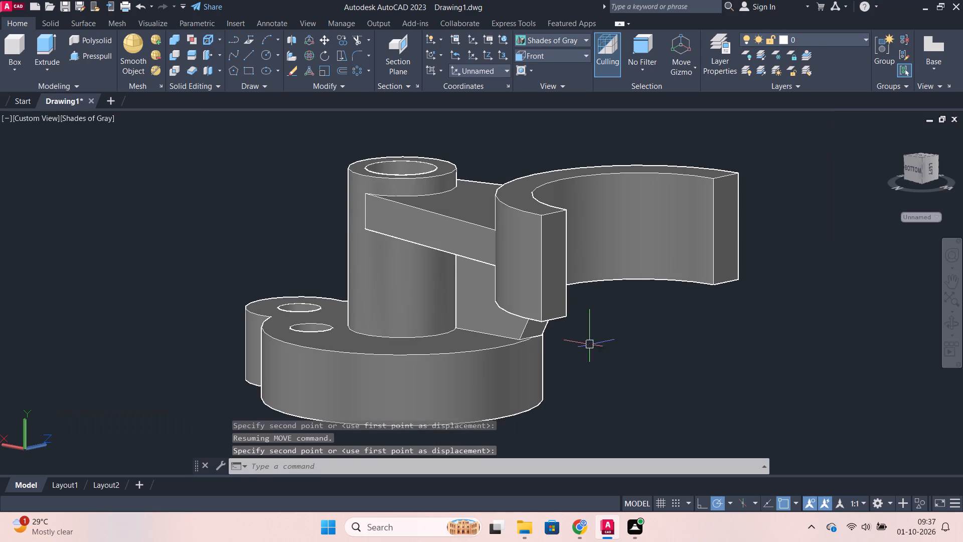
{"action": "middle_click_drag", "start_coordinate": [605, 348], "coordinate": [572, 346]}
{"action": "scroll", "coordinate": [566, 340], "scroll_direction": "down", "scroll_amount": 1}
{"action": "middle_click_drag", "start_coordinate": [584, 346], "coordinate": [536, 319], "text": "shift"}
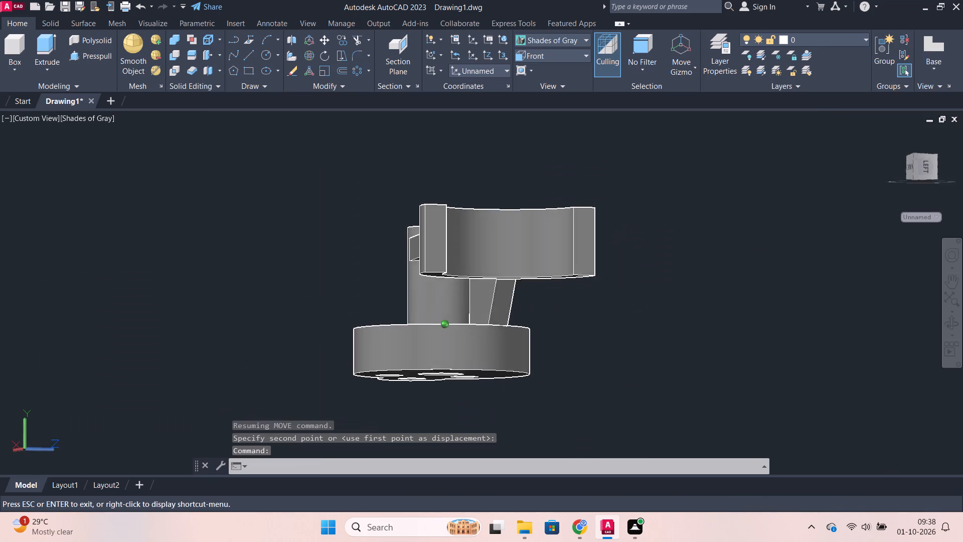
{"action": "middle_click_drag", "start_coordinate": [536, 319], "coordinate": [520, 331], "text": "shift"}
{"action": "scroll", "coordinate": [492, 338], "scroll_direction": "up", "scroll_amount": 1}
{"action": "middle_click_drag", "start_coordinate": [563, 360], "coordinate": [647, 401], "text": "shift"}
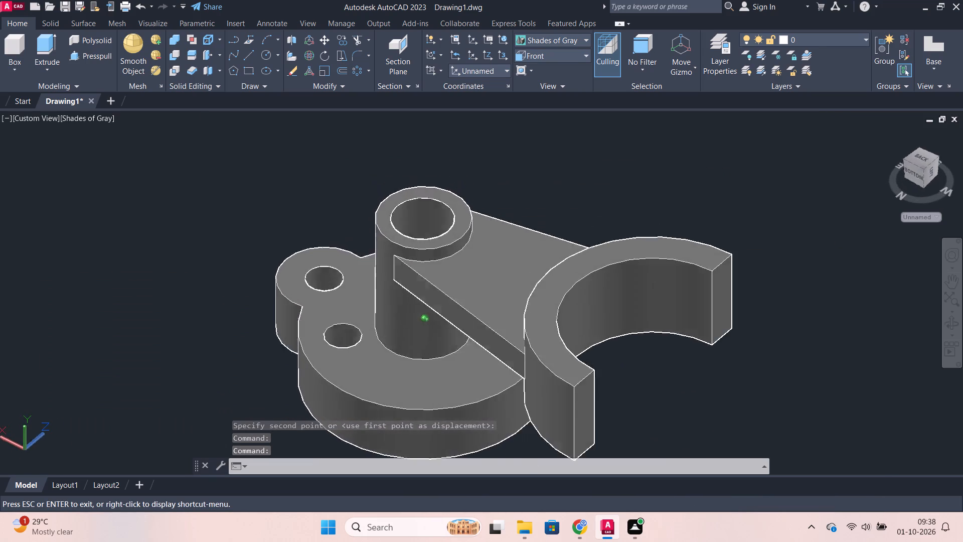
{"action": "middle_click_drag", "start_coordinate": [647, 401], "coordinate": [690, 424], "text": "shift"}
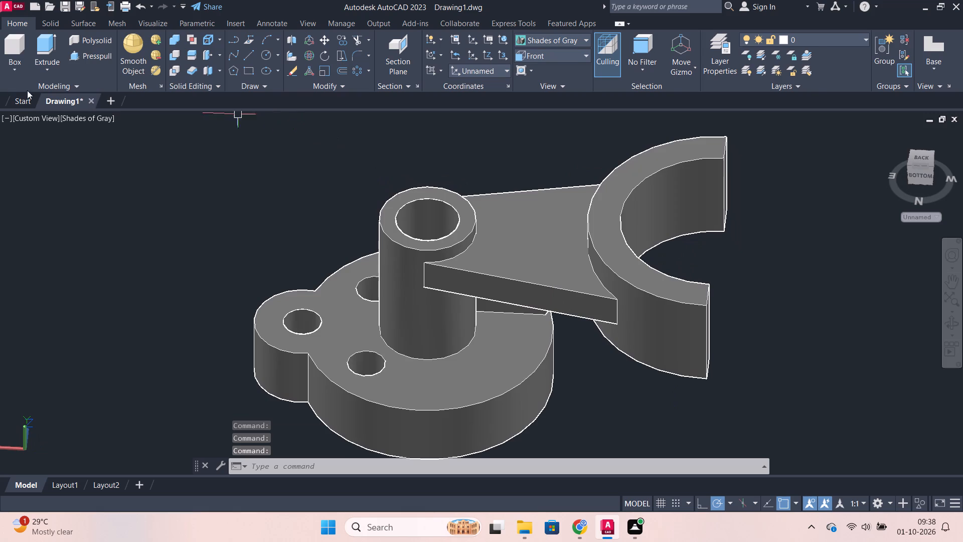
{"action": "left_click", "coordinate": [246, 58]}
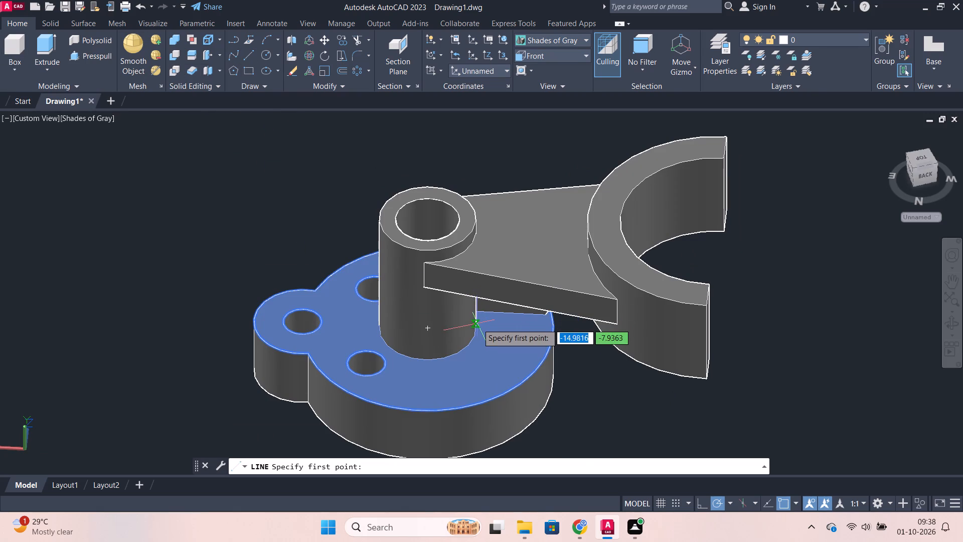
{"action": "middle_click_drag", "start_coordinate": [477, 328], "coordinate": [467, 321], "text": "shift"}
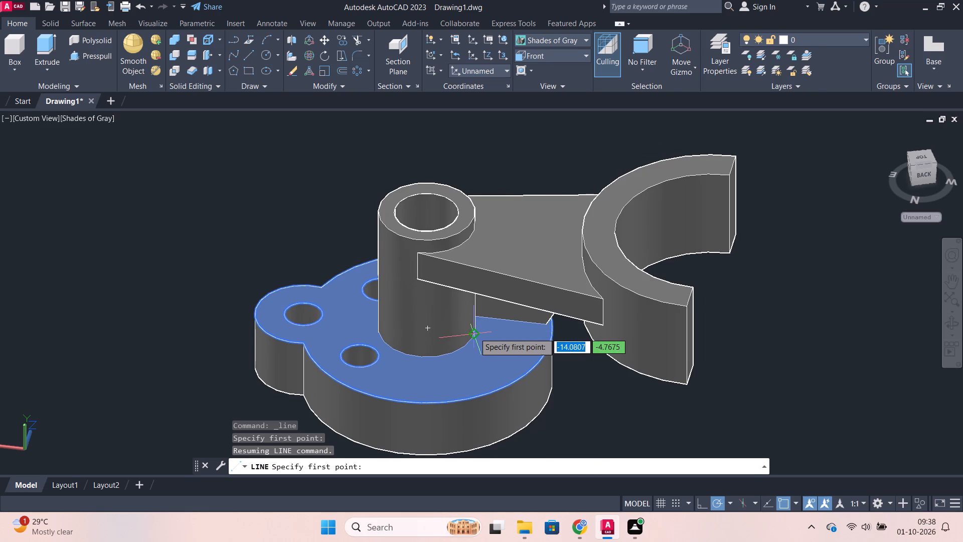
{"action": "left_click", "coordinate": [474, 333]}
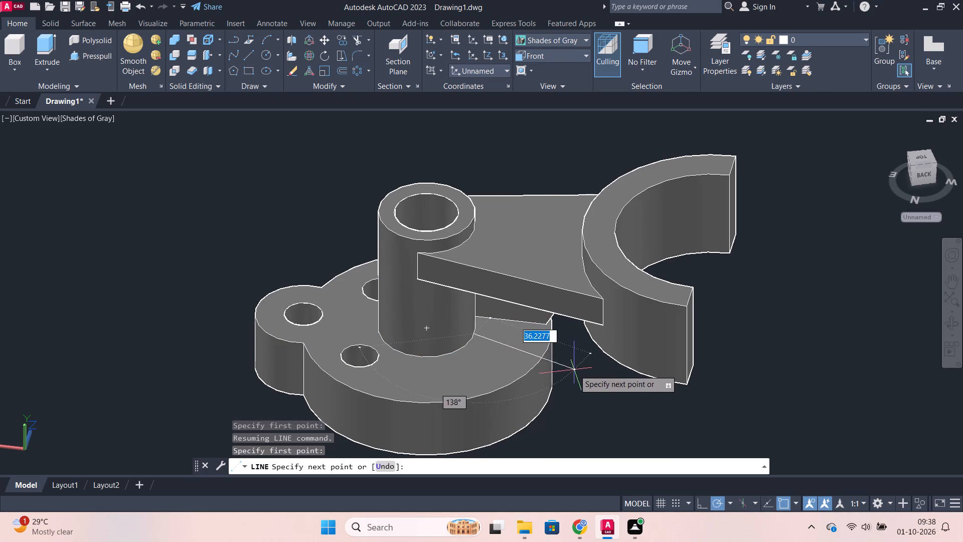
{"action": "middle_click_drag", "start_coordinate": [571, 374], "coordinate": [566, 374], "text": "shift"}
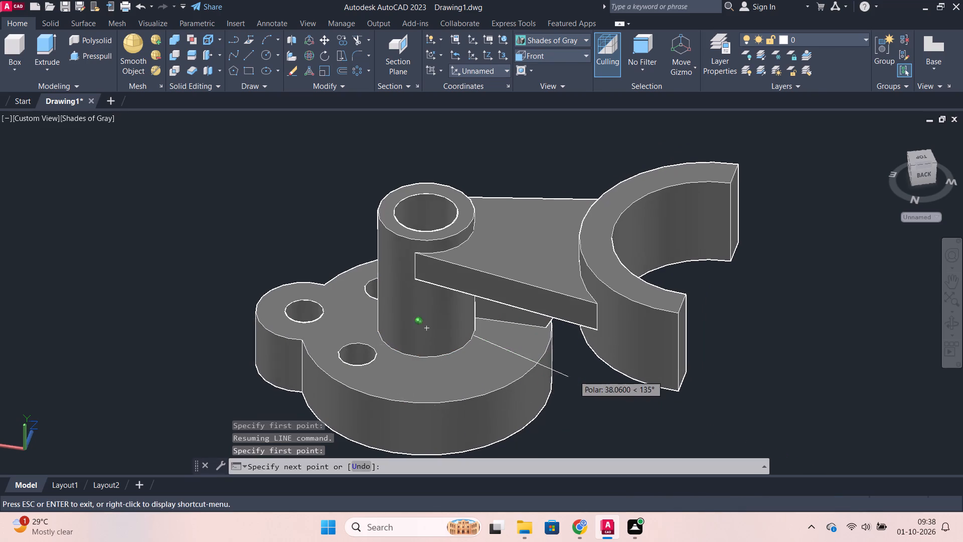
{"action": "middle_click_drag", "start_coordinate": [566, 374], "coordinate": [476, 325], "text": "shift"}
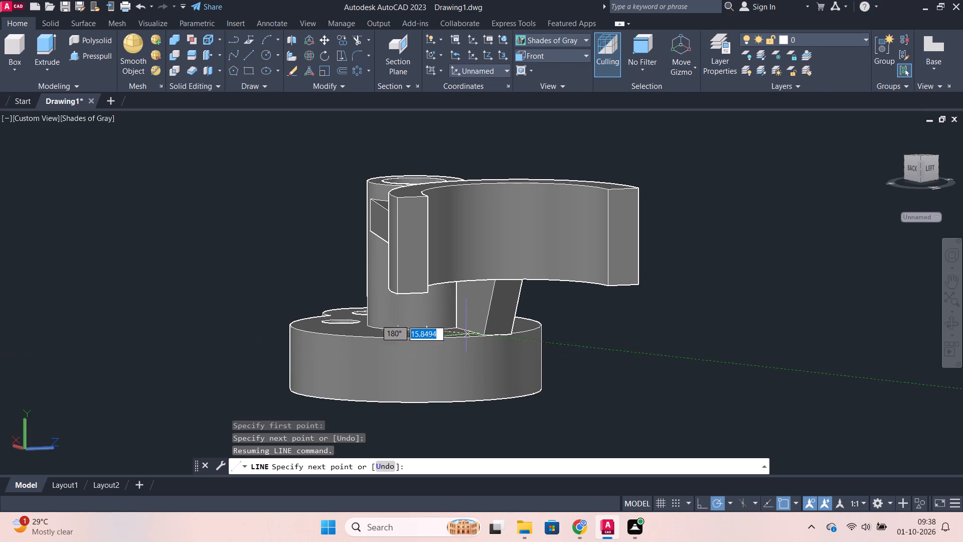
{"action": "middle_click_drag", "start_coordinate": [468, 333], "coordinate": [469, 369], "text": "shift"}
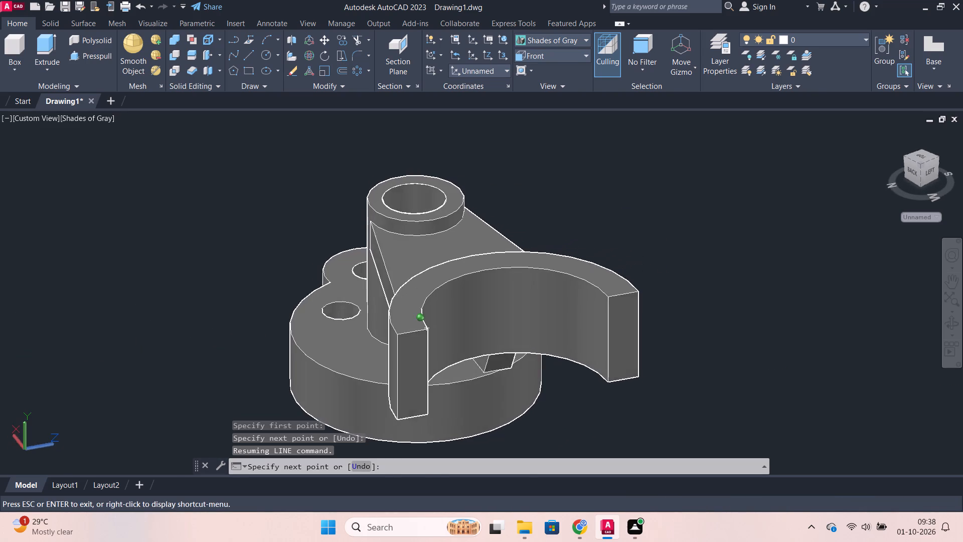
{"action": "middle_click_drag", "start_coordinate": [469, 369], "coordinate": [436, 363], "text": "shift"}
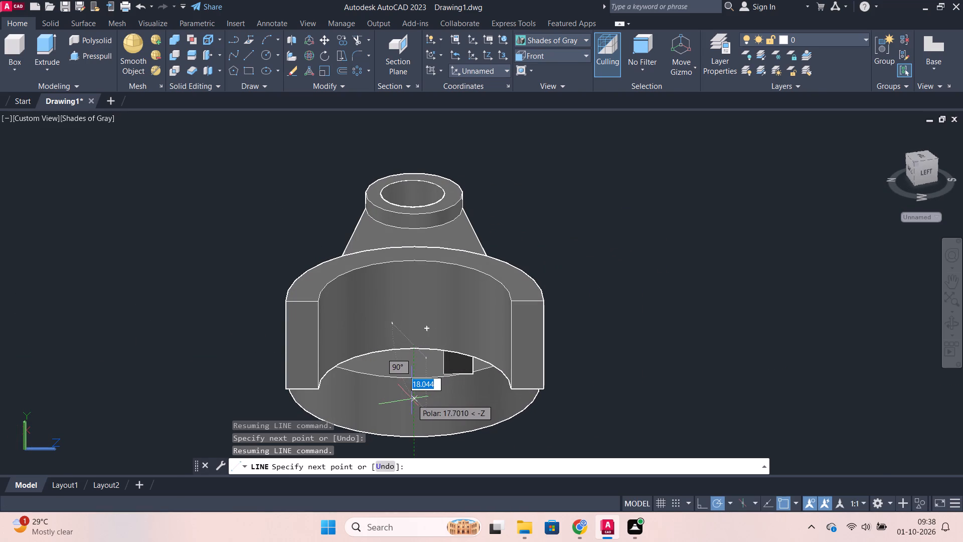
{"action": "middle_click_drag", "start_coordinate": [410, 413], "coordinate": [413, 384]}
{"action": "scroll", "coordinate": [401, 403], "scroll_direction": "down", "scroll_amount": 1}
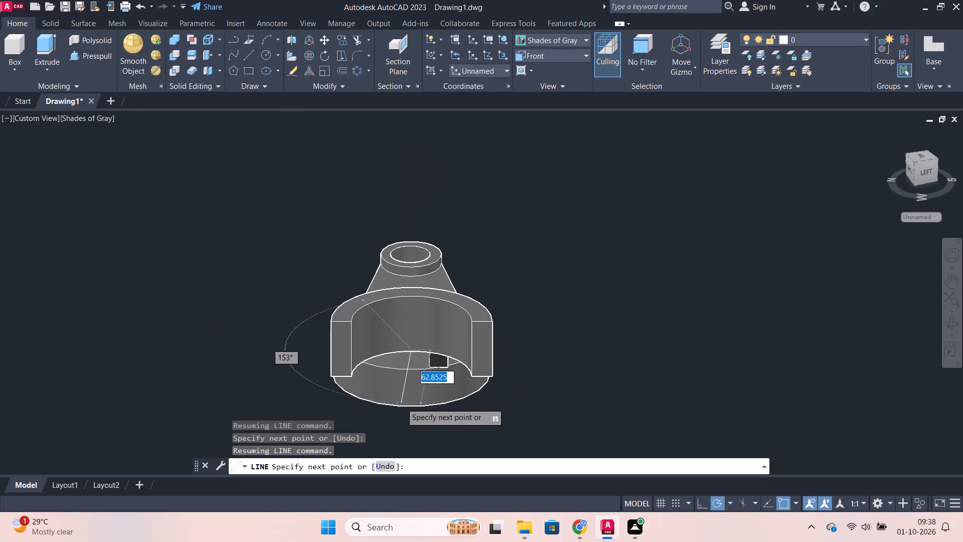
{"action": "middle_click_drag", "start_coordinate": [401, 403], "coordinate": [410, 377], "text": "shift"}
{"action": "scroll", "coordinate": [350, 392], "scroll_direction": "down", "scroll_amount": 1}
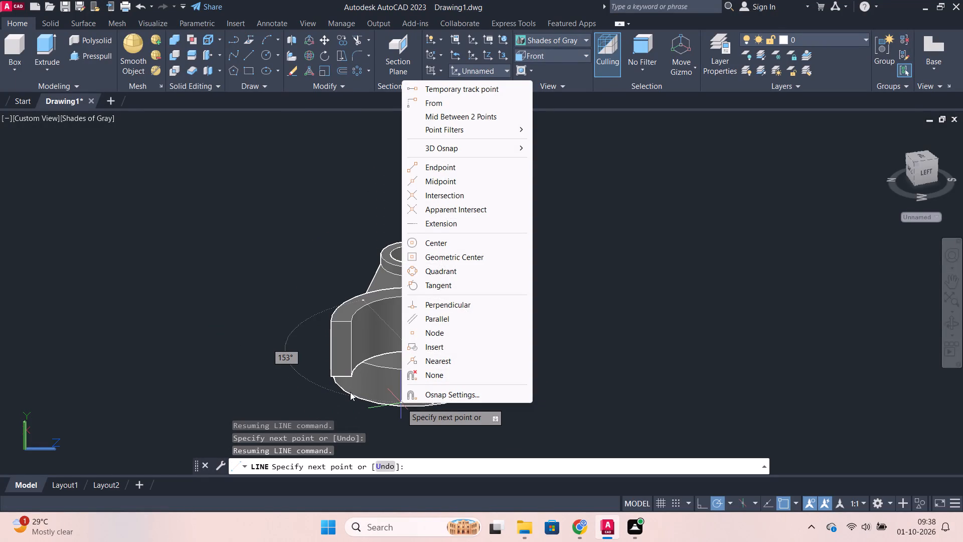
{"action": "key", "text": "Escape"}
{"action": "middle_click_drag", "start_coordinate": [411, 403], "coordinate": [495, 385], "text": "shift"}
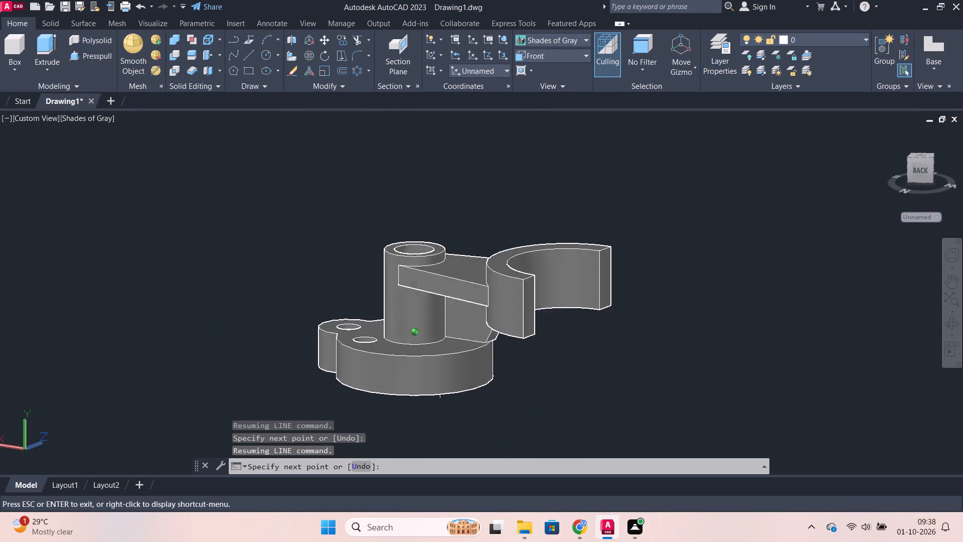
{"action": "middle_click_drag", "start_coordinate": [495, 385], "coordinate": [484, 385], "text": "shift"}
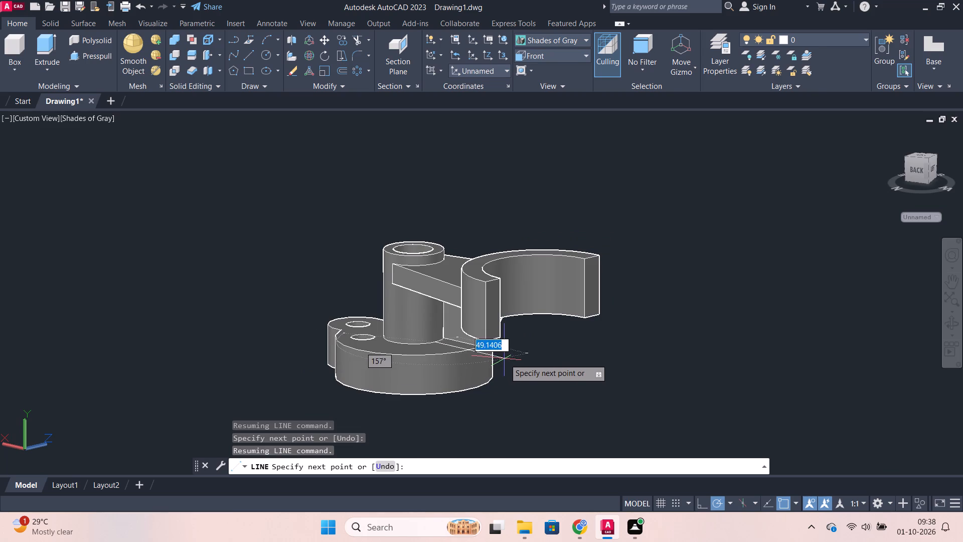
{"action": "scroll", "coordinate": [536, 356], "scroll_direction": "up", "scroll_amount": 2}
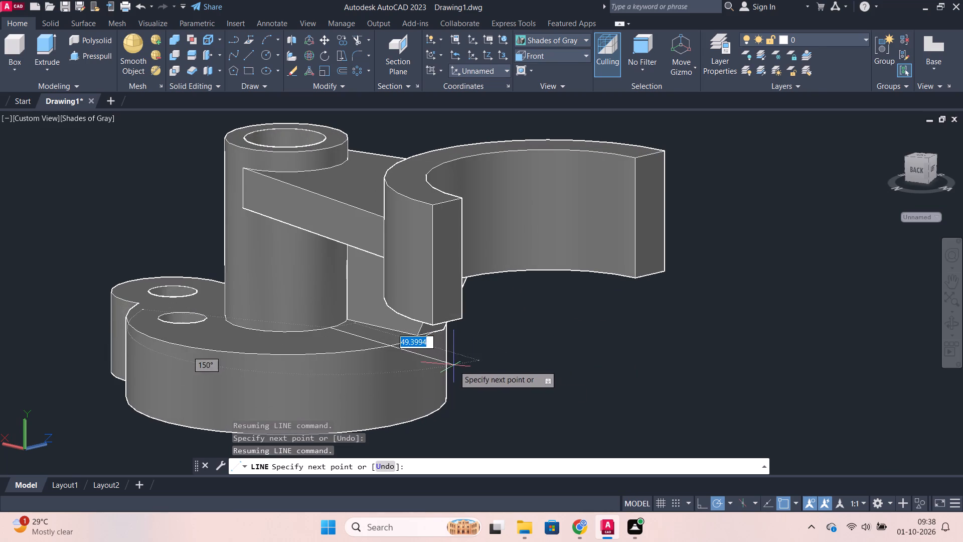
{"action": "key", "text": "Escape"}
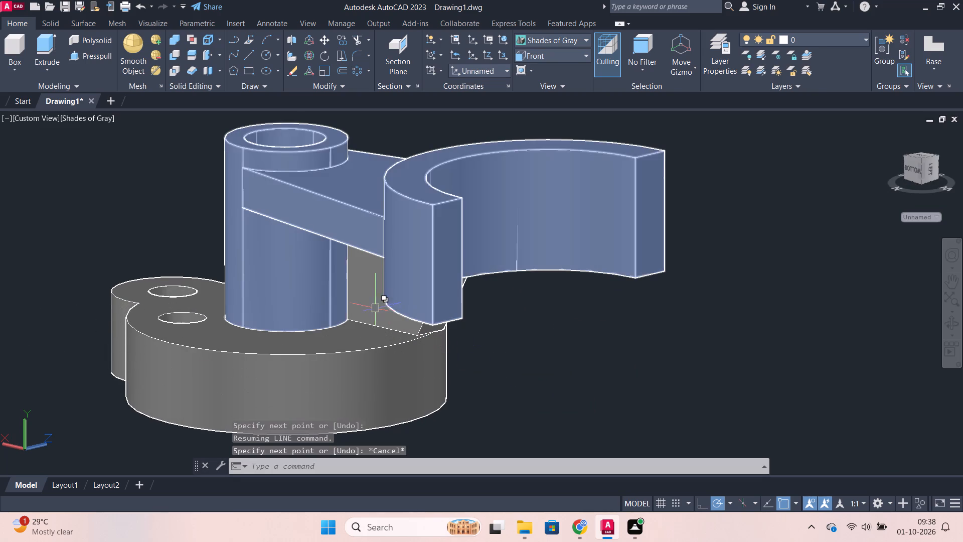
Move the rib by its lower corner at the cylinder to a nearby point farther around the cylinder's base edge.
{"action": "left_click", "coordinate": [375, 309]}
{"action": "left_click", "coordinate": [429, 357]}
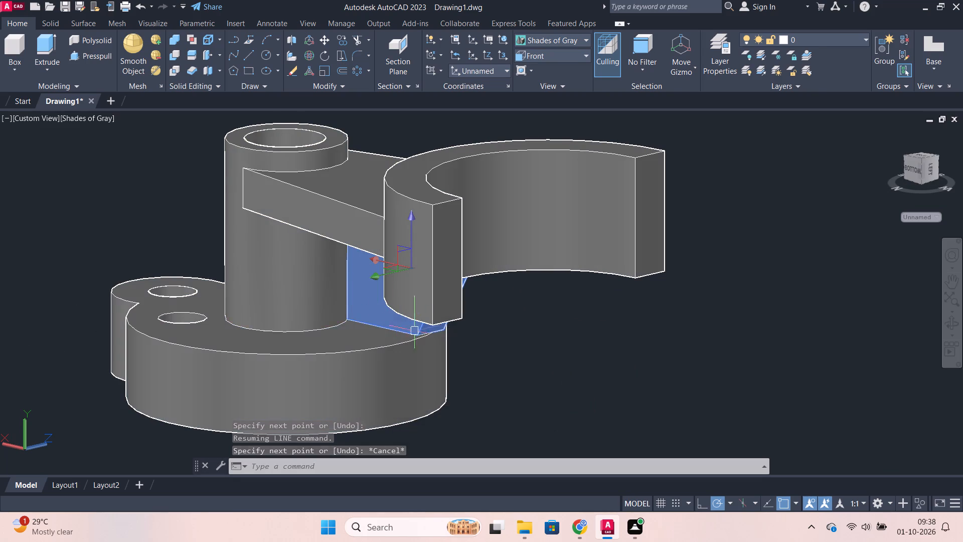
{"action": "key", "text": "m"}
{"action": "key", "text": "Return"}
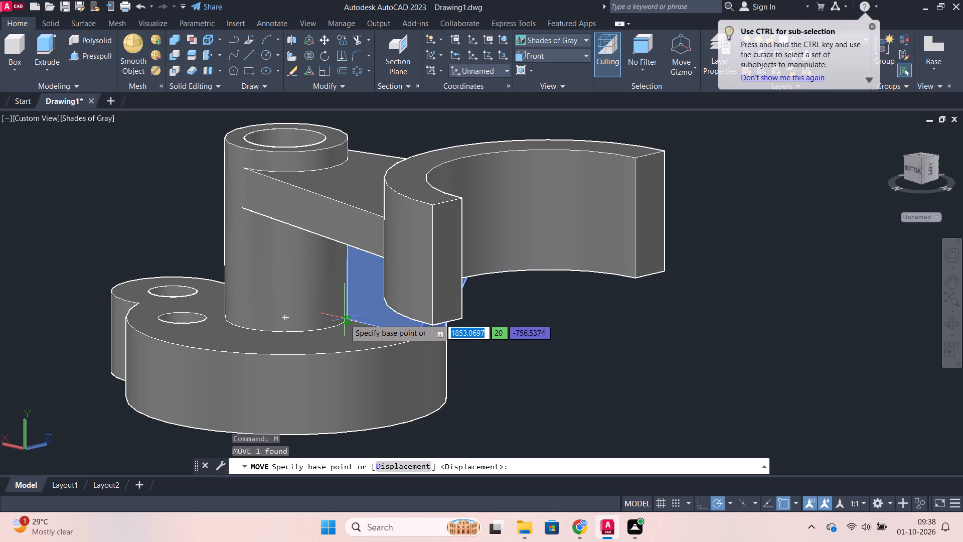
{"action": "left_click", "coordinate": [345, 319]}
{"action": "left_click", "coordinate": [333, 328]}
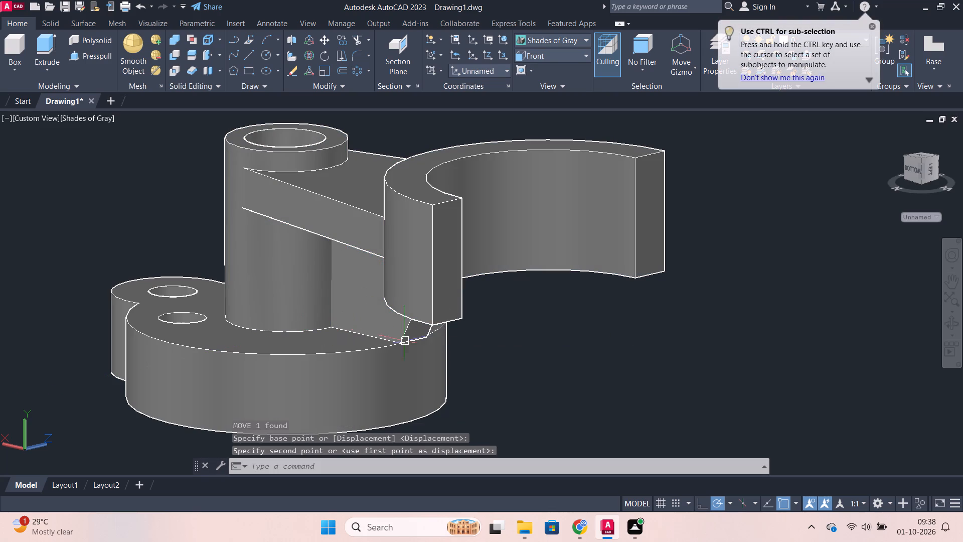
Examine the rib's alignment with the cylinder, fork and round body from the sides and from below.
{"action": "middle_click_drag", "start_coordinate": [549, 358], "coordinate": [375, 351], "text": "shift"}
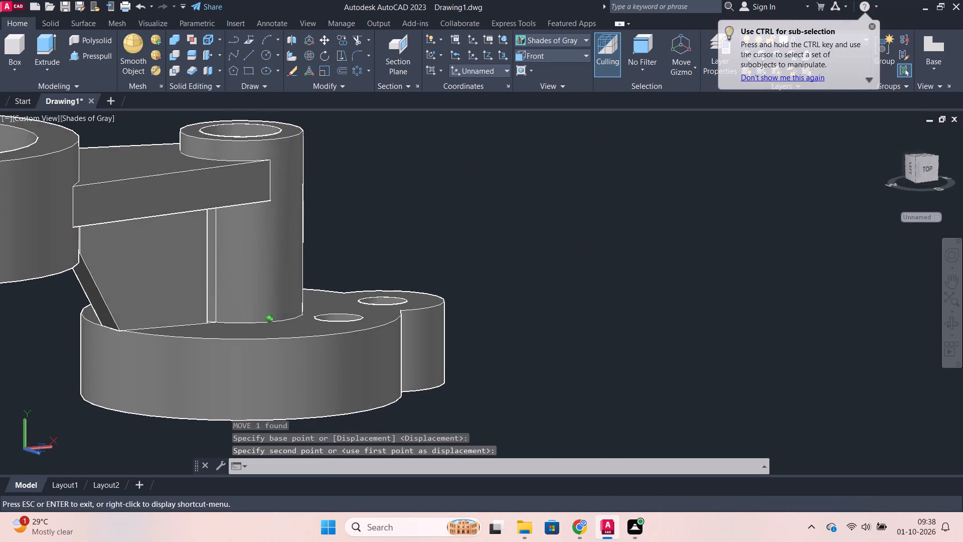
{"action": "middle_click_drag", "start_coordinate": [375, 351], "coordinate": [511, 344], "text": "shift"}
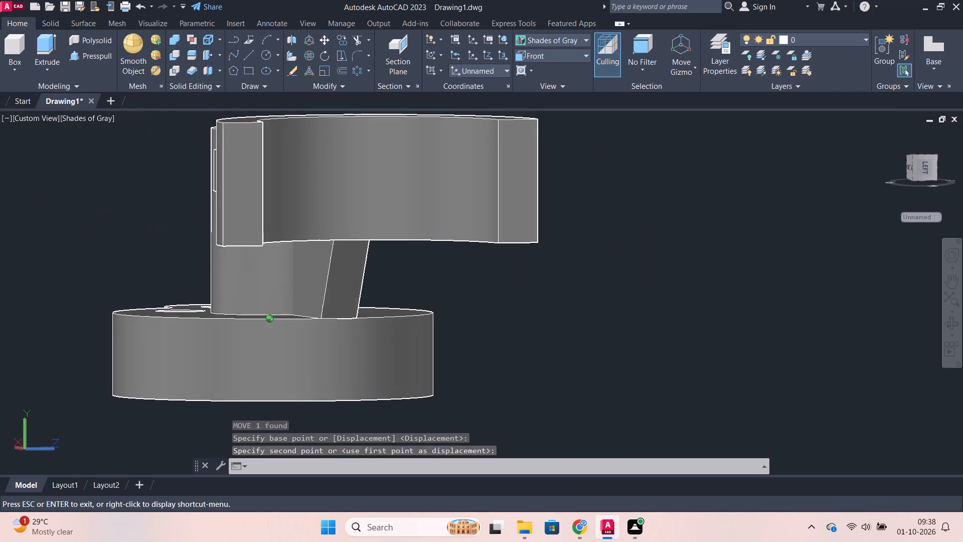
{"action": "middle_click_drag", "start_coordinate": [511, 344], "coordinate": [473, 278], "text": "shift"}
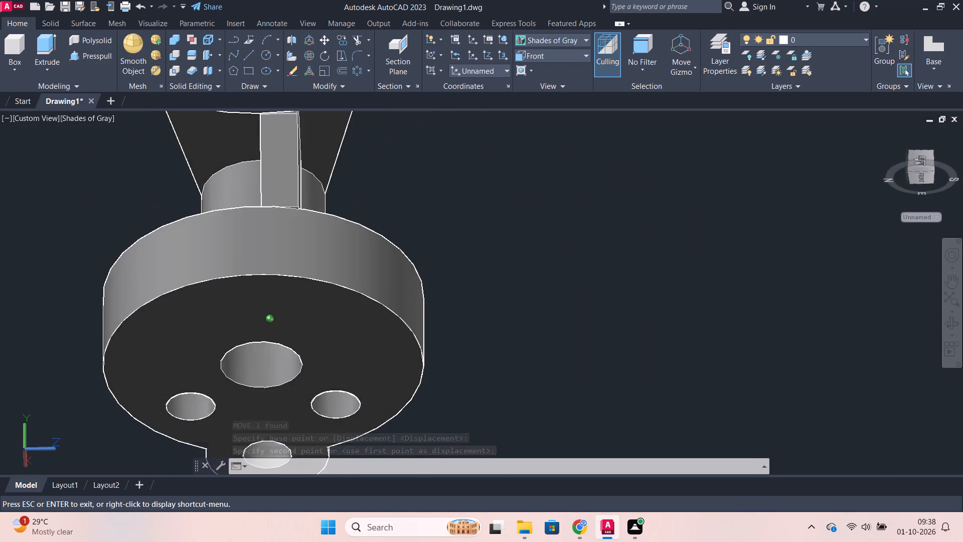
{"action": "middle_click_drag", "start_coordinate": [473, 278], "coordinate": [479, 286], "text": "shift"}
{"action": "scroll", "coordinate": [464, 272], "scroll_direction": "down", "scroll_amount": 1}
{"action": "scroll", "coordinate": [426, 260], "scroll_direction": "up", "scroll_amount": 1}
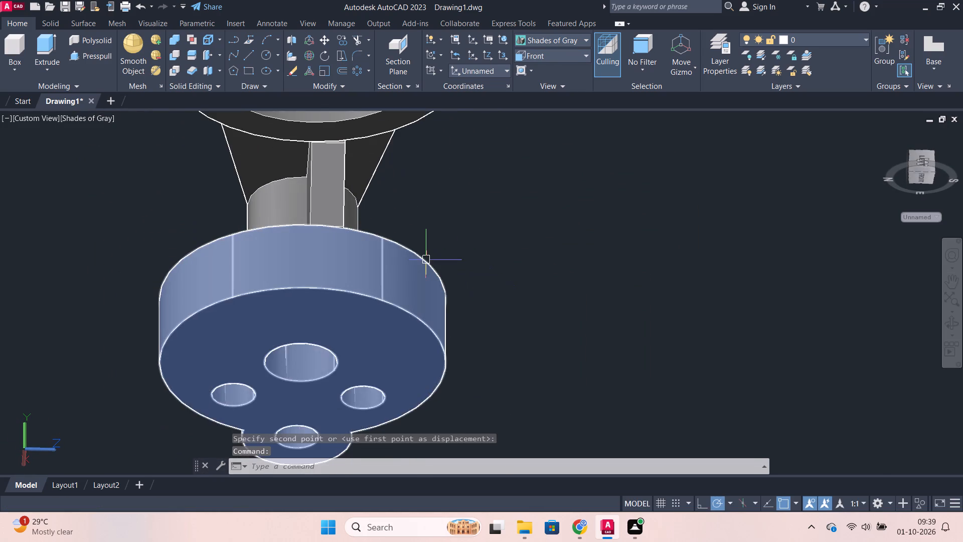
{"action": "scroll", "coordinate": [426, 260], "scroll_direction": "up", "scroll_amount": 1}
{"action": "middle_click_drag", "start_coordinate": [393, 207], "coordinate": [425, 305]}
{"action": "scroll", "coordinate": [423, 295], "scroll_direction": "down", "scroll_amount": 1}
{"action": "middle_click_drag", "start_coordinate": [423, 295], "coordinate": [432, 311], "text": "shift"}
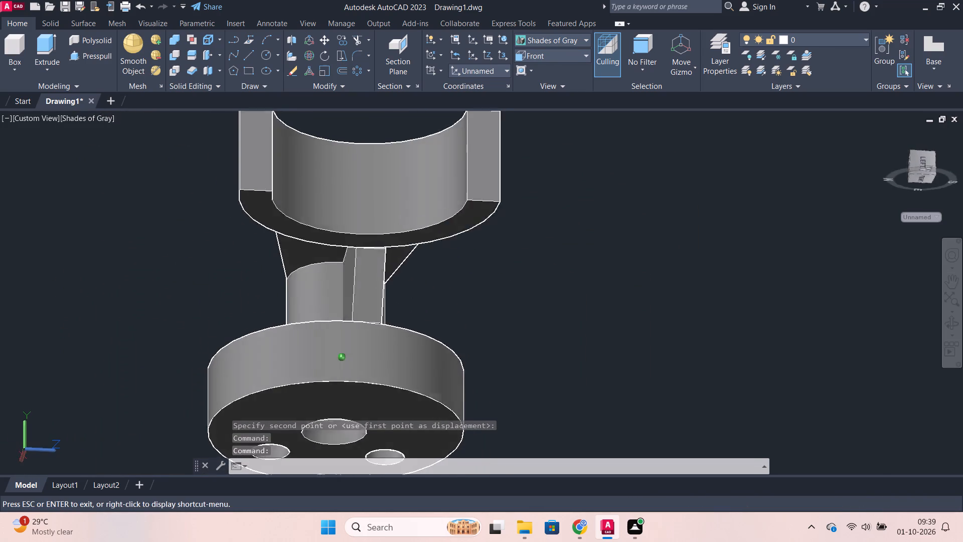
{"action": "middle_click_drag", "start_coordinate": [432, 311], "coordinate": [443, 366], "text": "shift"}
Move the rib by its lower corner about 2.27 in the -Z direction along the cylinder's base.
{"action": "left_click", "coordinate": [390, 393]}
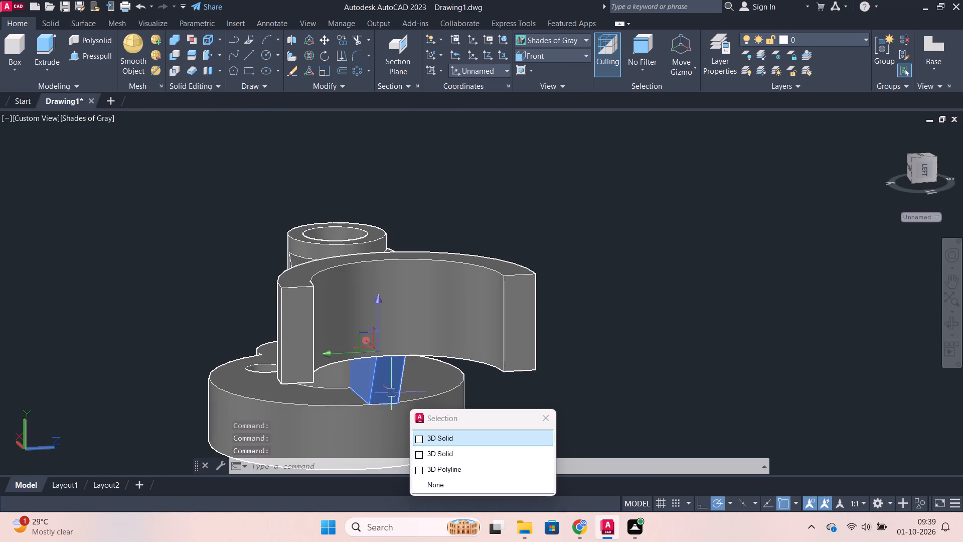
{"action": "left_click", "coordinate": [474, 443]}
{"action": "key", "text": "m"}
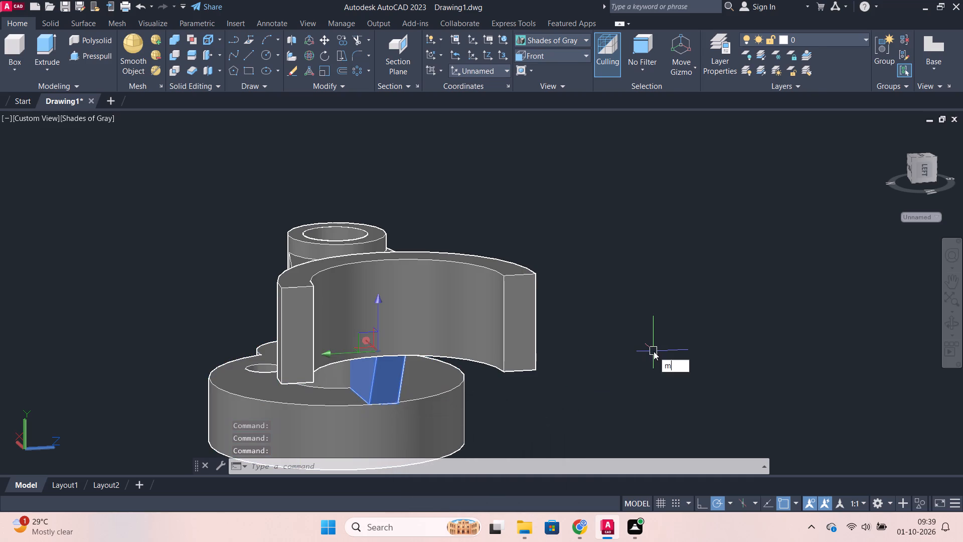
{"action": "key", "text": "Return"}
{"action": "scroll", "coordinate": [409, 395], "scroll_direction": "up", "scroll_amount": 2}
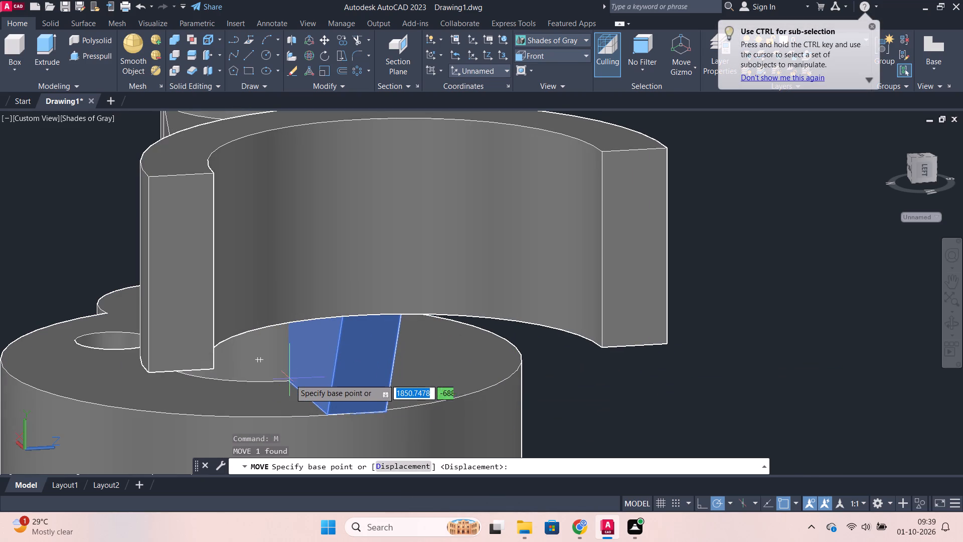
{"action": "left_click", "coordinate": [288, 384]}
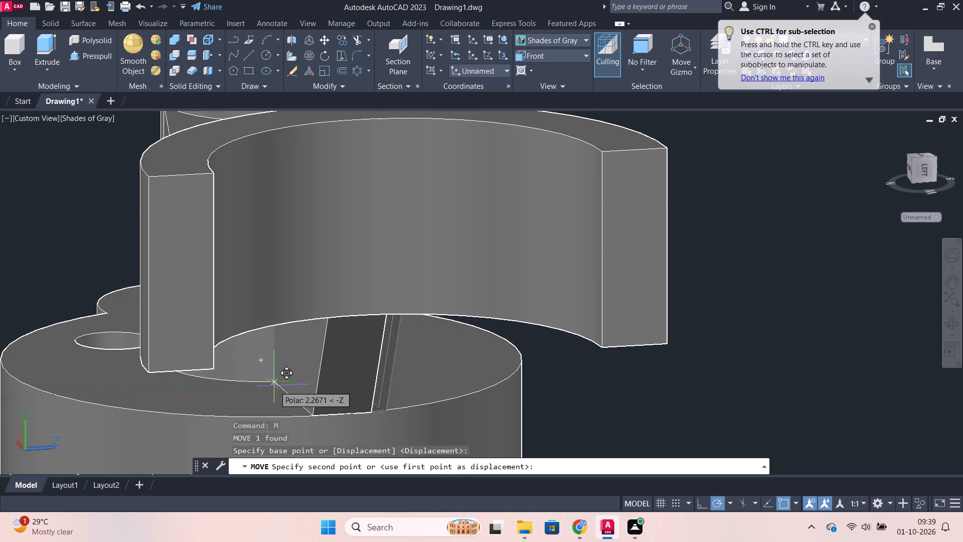
{"action": "left_click", "coordinate": [274, 386]}
{"action": "key", "text": "Escape"}
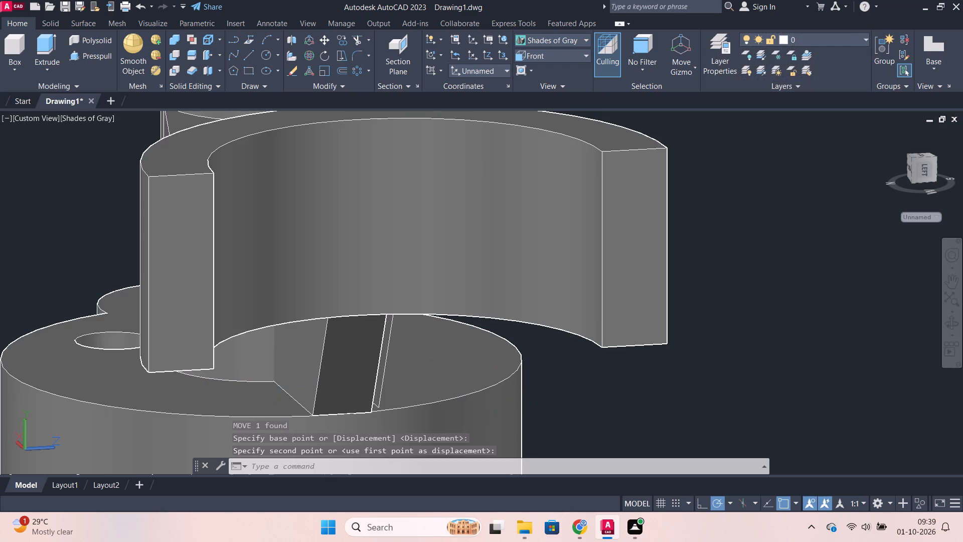
Shift the rib sideways along the Z axis toward the cylinder's centreline, beneath the fork and arm.
{"action": "scroll", "coordinate": [591, 419], "scroll_direction": "down", "scroll_amount": 1}
{"action": "middle_click_drag", "start_coordinate": [595, 418], "coordinate": [539, 396]}
{"action": "scroll", "coordinate": [607, 409], "scroll_direction": "down", "scroll_amount": 1}
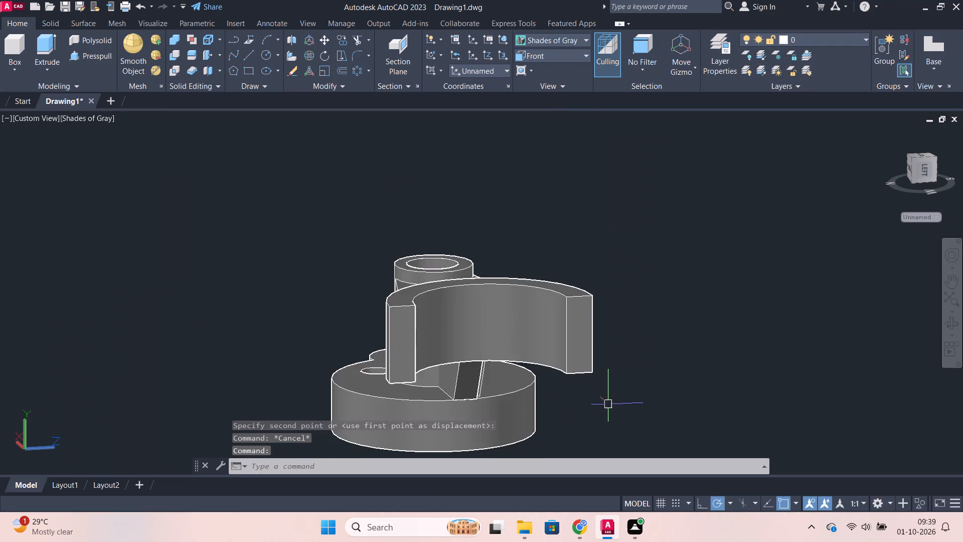
{"action": "middle_click_drag", "start_coordinate": [601, 404], "coordinate": [610, 392], "text": "shift"}
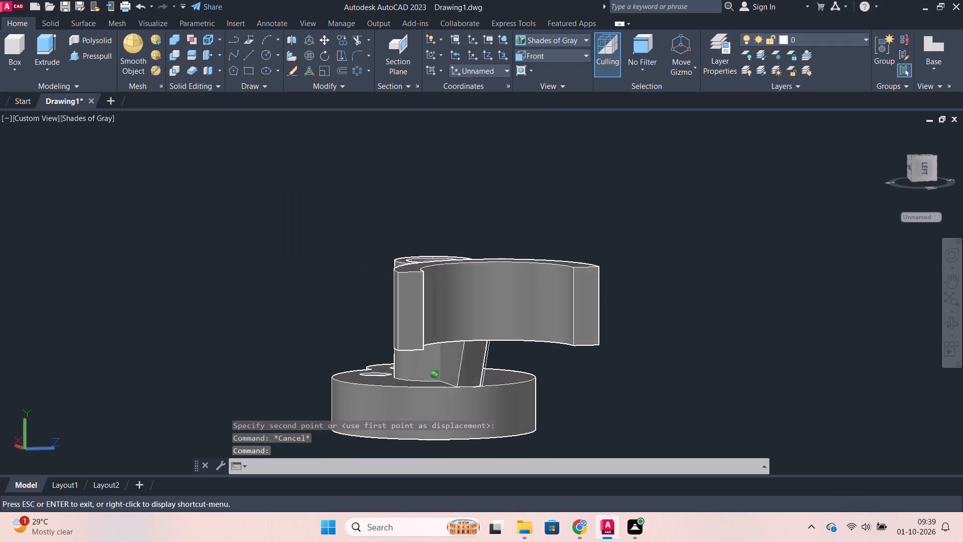
{"action": "middle_click_drag", "start_coordinate": [610, 392], "coordinate": [636, 393], "text": "shift"}
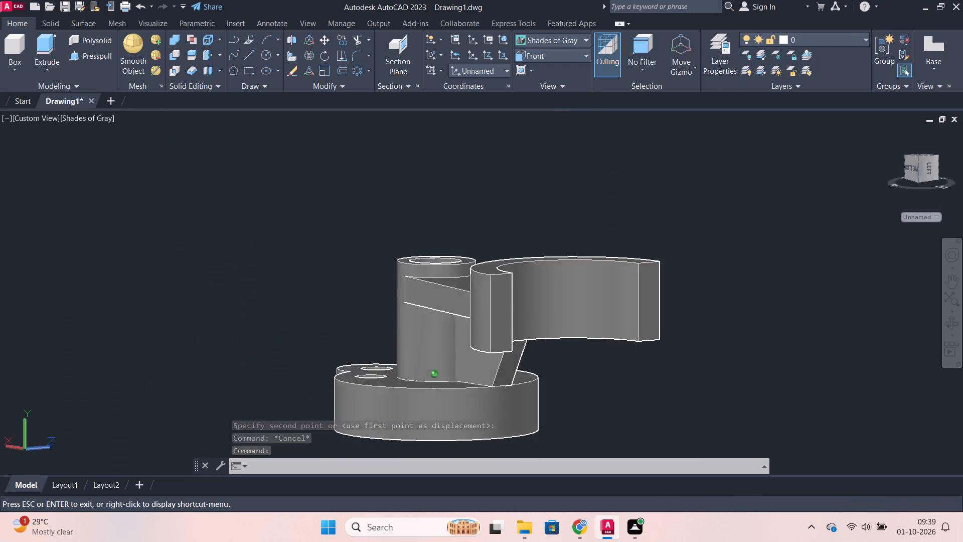
{"action": "middle_click_drag", "start_coordinate": [636, 393], "coordinate": [498, 402], "text": "shift"}
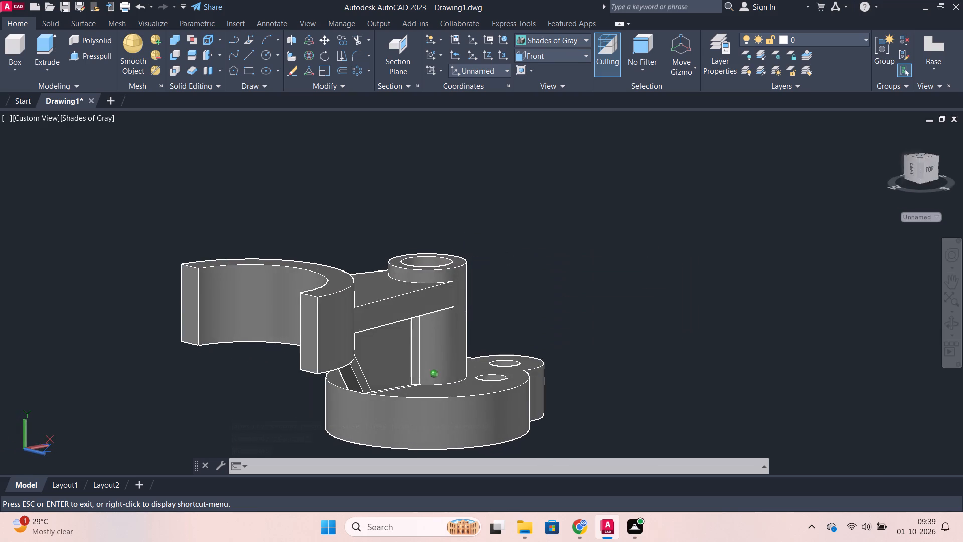
{"action": "middle_click_drag", "start_coordinate": [498, 402], "coordinate": [610, 408], "text": "shift"}
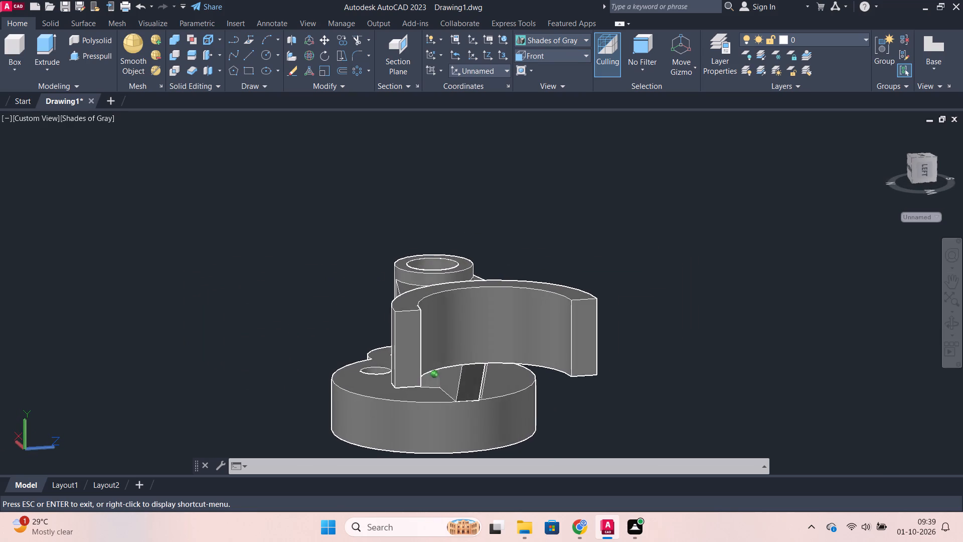
{"action": "middle_click_drag", "start_coordinate": [610, 408], "coordinate": [593, 330], "text": "shift"}
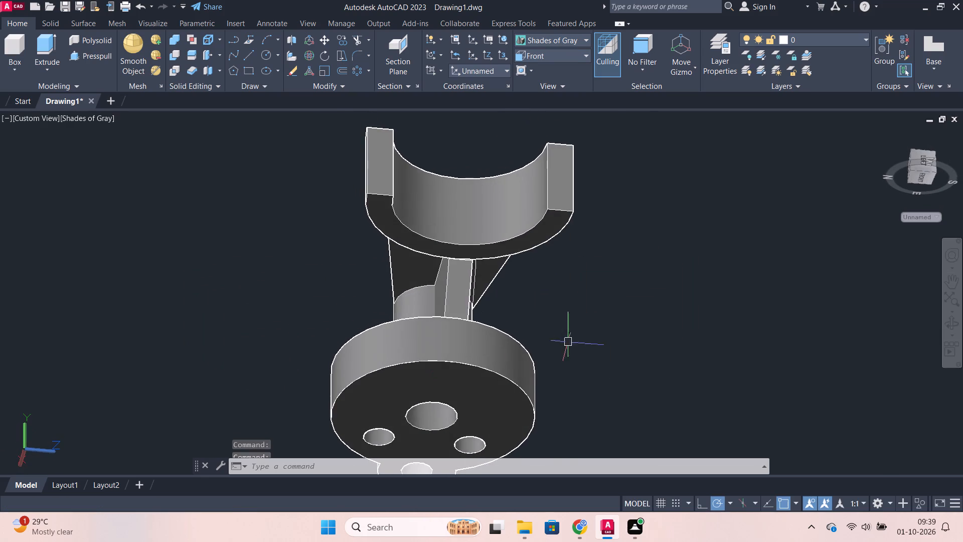
{"action": "scroll", "coordinate": [488, 332], "scroll_direction": "up", "scroll_amount": 2}
{"action": "left_click", "coordinate": [411, 279]}
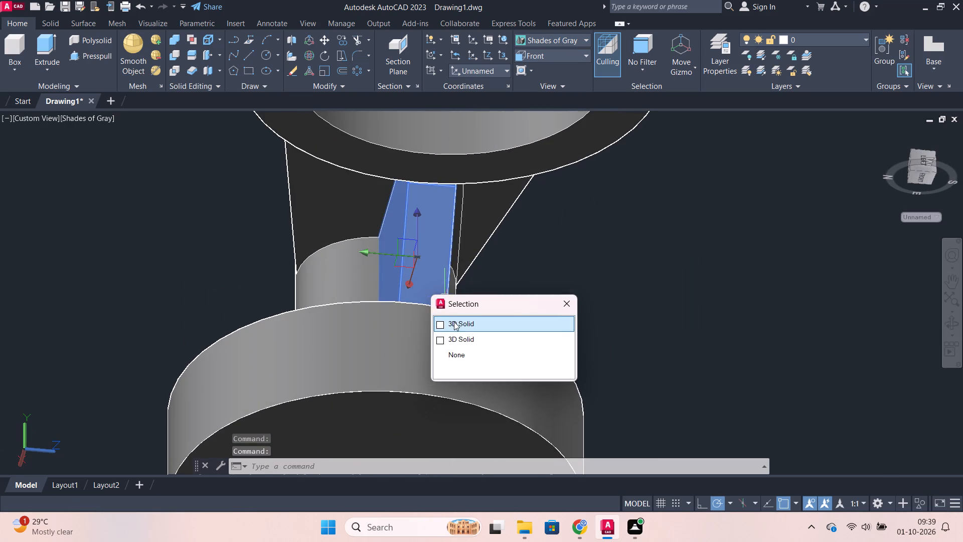
{"action": "left_click_drag", "start_coordinate": [371, 249], "coordinate": [417, 256]}
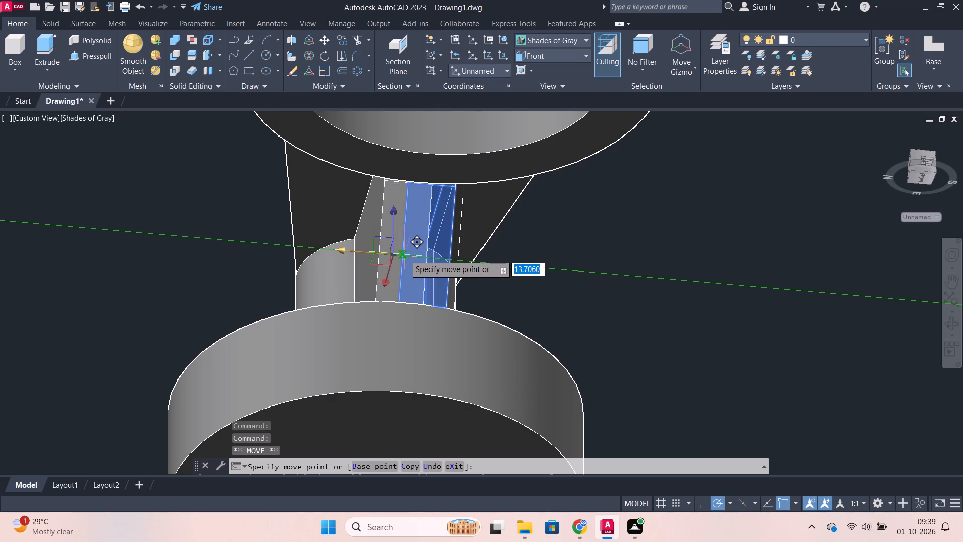
{"action": "left_click", "coordinate": [405, 255]}
{"action": "middle_click_drag", "start_coordinate": [582, 264], "coordinate": [547, 333], "text": "shift"}
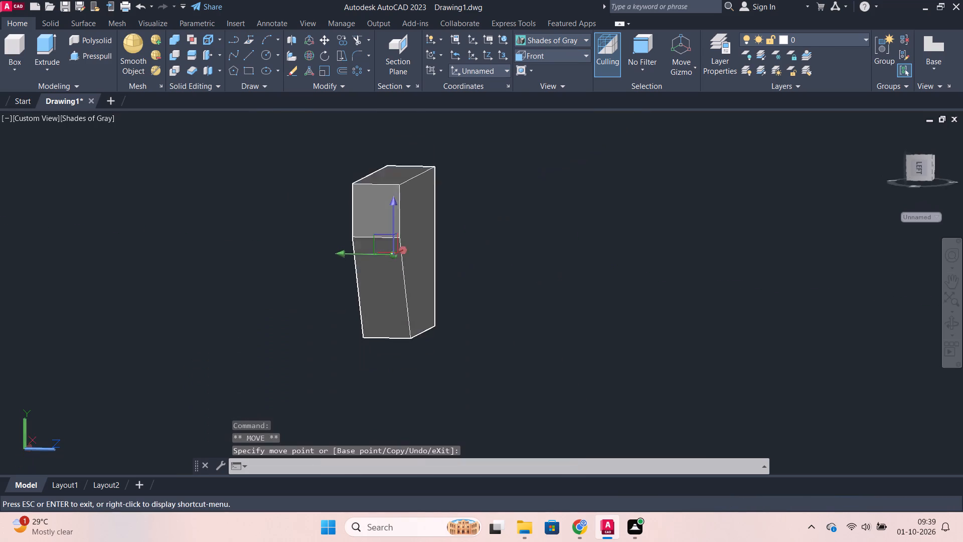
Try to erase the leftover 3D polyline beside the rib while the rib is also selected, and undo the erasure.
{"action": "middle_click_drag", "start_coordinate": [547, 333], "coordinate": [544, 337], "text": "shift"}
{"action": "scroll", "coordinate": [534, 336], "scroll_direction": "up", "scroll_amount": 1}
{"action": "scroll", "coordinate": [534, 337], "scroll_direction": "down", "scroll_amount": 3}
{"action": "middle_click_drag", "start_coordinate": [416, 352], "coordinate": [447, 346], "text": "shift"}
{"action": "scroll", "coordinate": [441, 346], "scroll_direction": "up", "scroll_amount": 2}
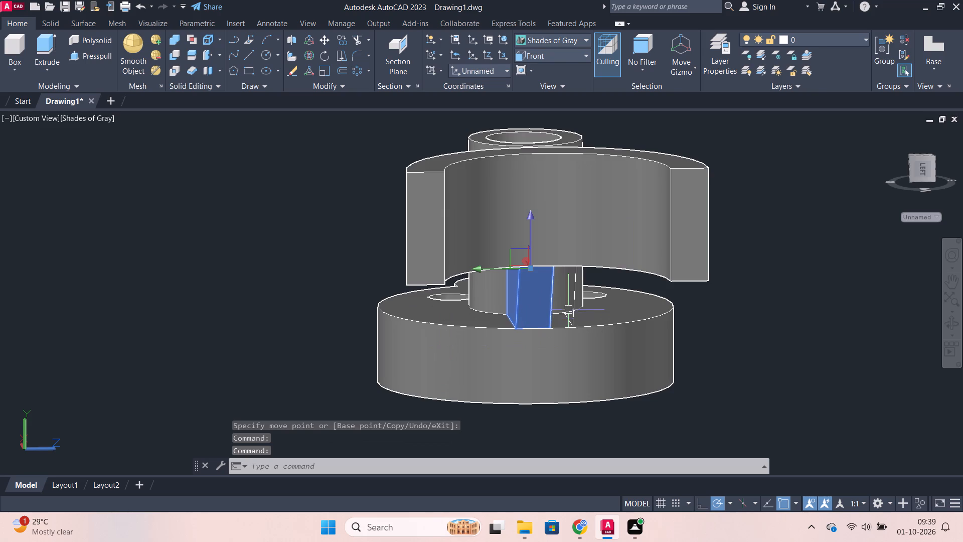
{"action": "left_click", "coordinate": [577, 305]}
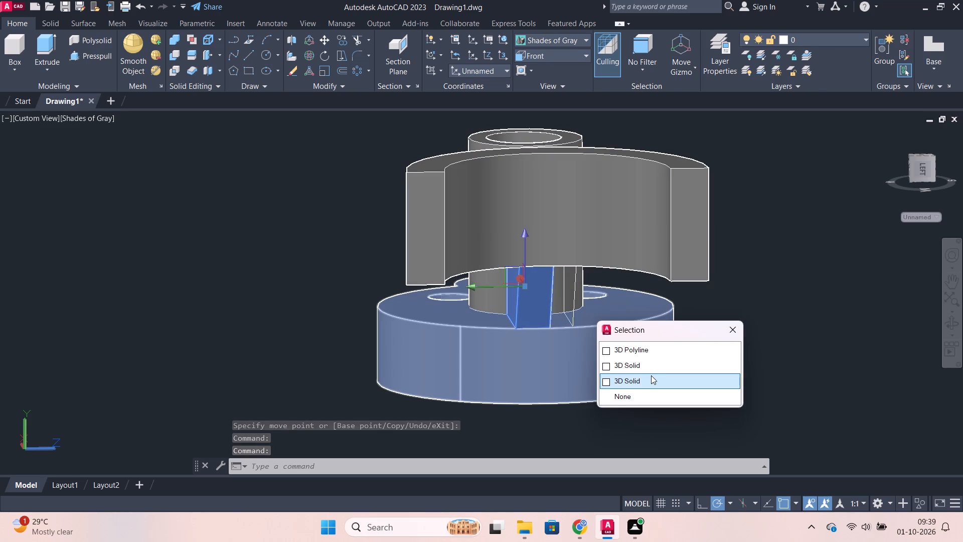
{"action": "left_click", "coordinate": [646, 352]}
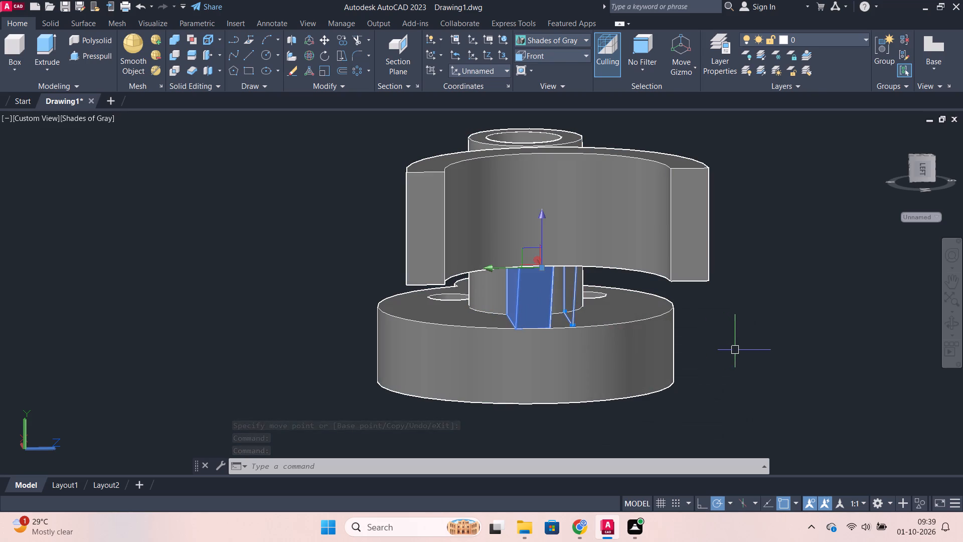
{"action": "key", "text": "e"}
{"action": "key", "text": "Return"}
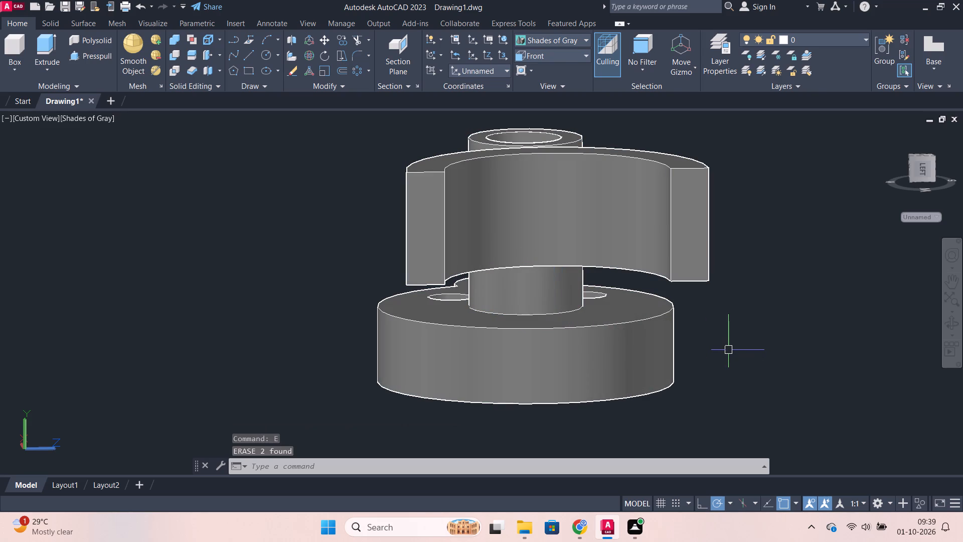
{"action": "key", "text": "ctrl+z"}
Erase only the leftover 3D polyline beside the rib, keeping the rib solid.
{"action": "left_click", "coordinate": [577, 300]}
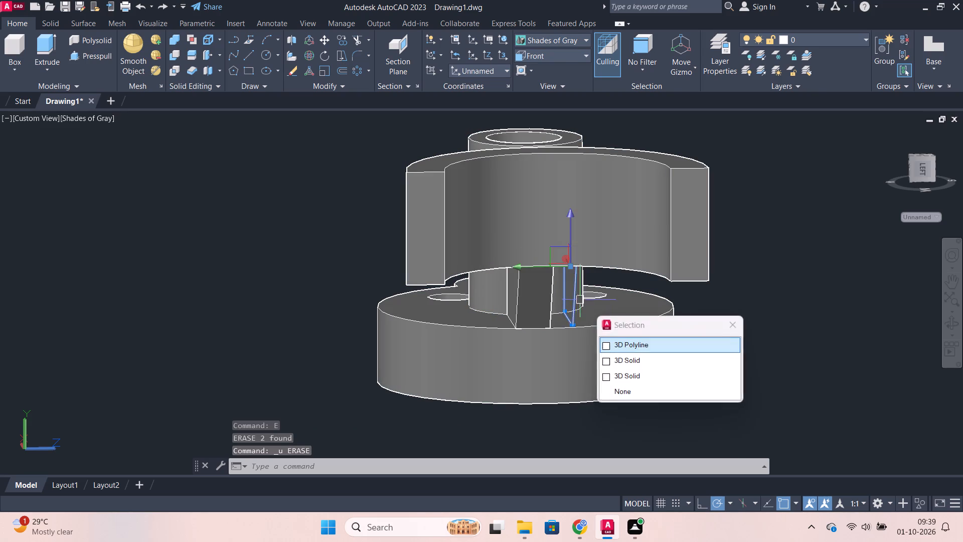
{"action": "left_click", "coordinate": [633, 348]}
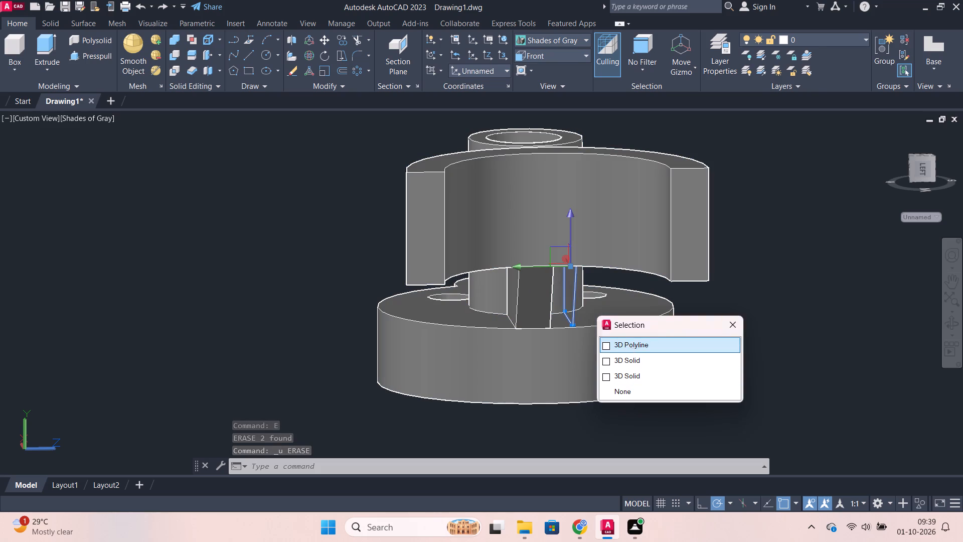
{"action": "key", "text": "e"}
{"action": "key", "text": "Return"}
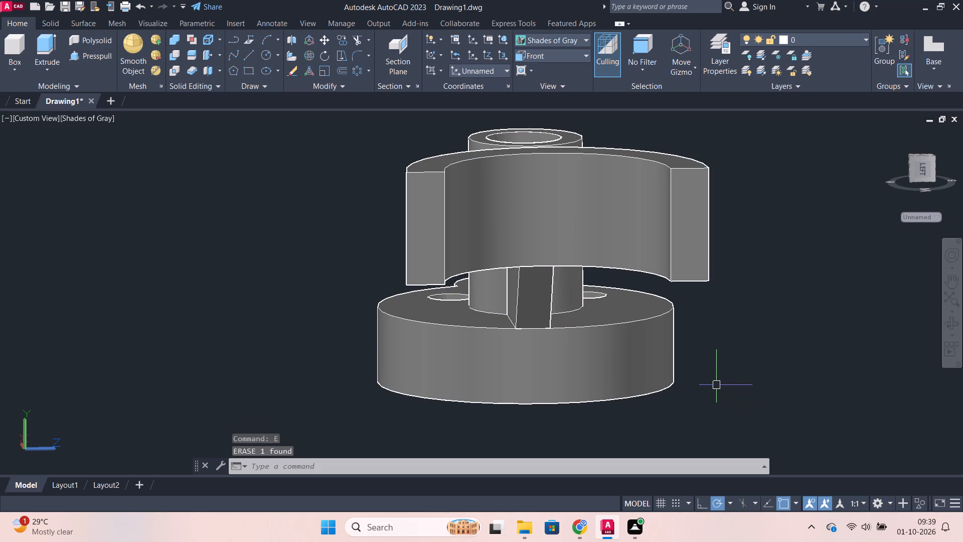
Examine the rib's fit against the cylinder, fork and round body from below, above and the fork side.
{"action": "middle_click_drag", "start_coordinate": [704, 384], "coordinate": [505, 310], "text": "shift"}
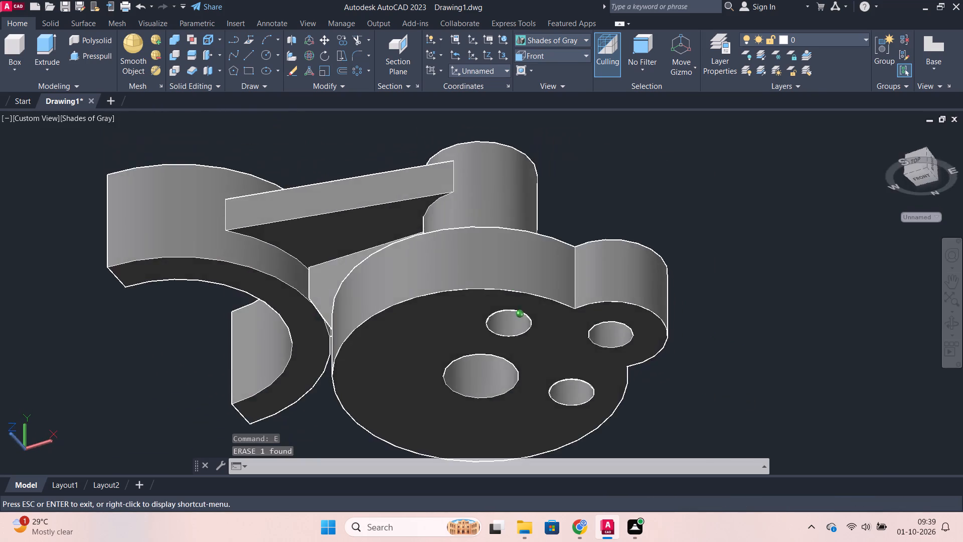
{"action": "middle_click_drag", "start_coordinate": [505, 310], "coordinate": [503, 434], "text": "shift"}
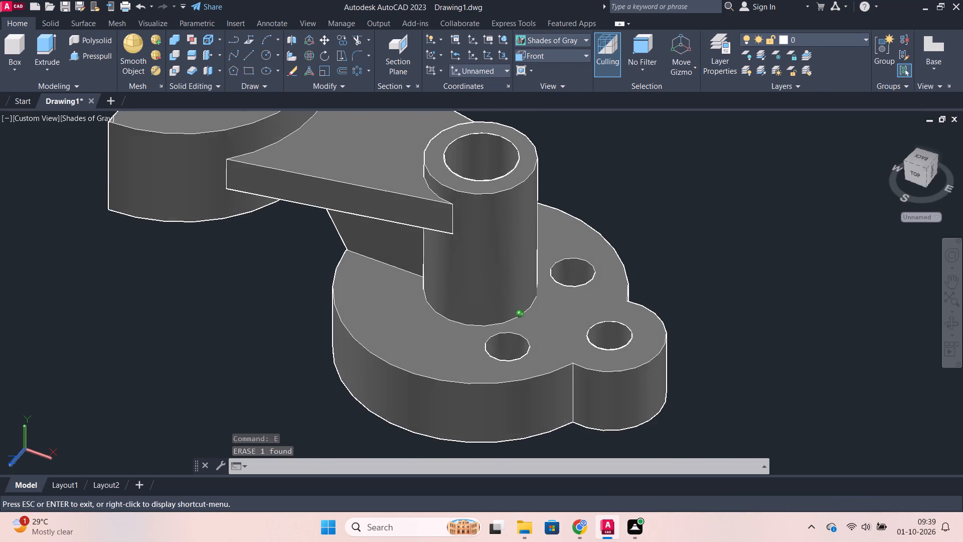
{"action": "middle_click_drag", "start_coordinate": [503, 434], "coordinate": [561, 470], "text": "shift"}
{"action": "scroll", "coordinate": [668, 311], "scroll_direction": "up", "scroll_amount": 1}
{"action": "middle_click_drag", "start_coordinate": [672, 290], "coordinate": [660, 296], "text": "shift"}
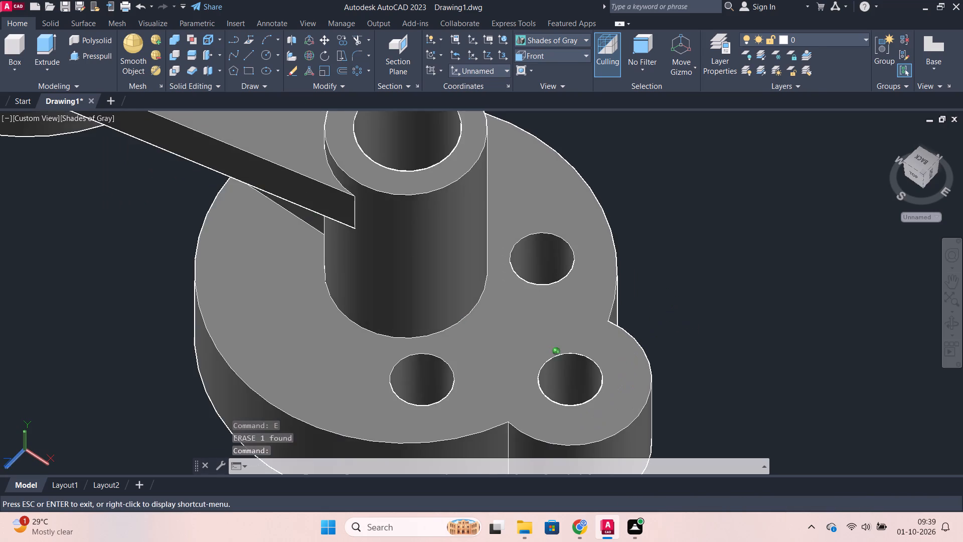
{"action": "middle_click_drag", "start_coordinate": [660, 296], "coordinate": [646, 232], "text": "shift"}
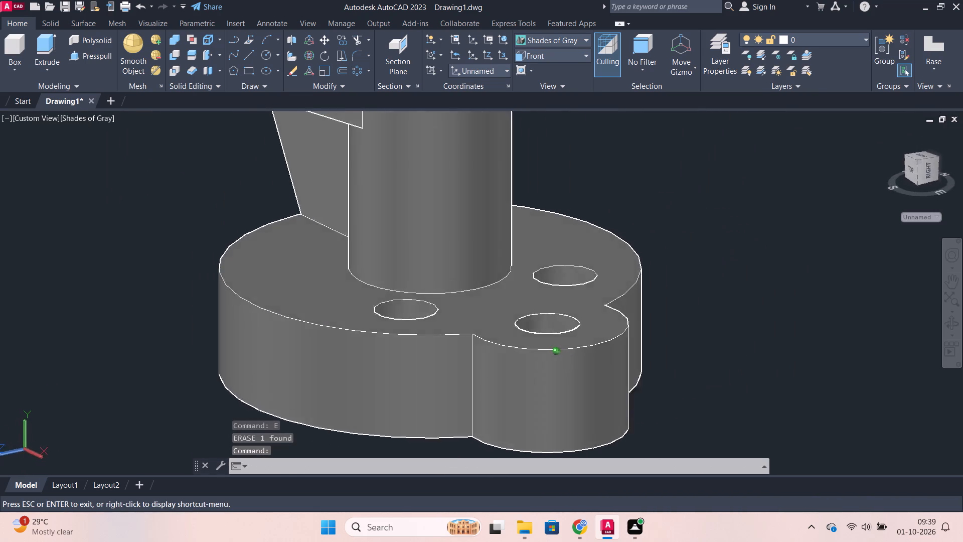
{"action": "middle_click_drag", "start_coordinate": [646, 232], "coordinate": [839, 199], "text": "shift"}
{"action": "scroll", "coordinate": [336, 294], "scroll_direction": "down", "scroll_amount": 1}
{"action": "middle_click_drag", "start_coordinate": [298, 283], "coordinate": [303, 283], "text": "shift"}
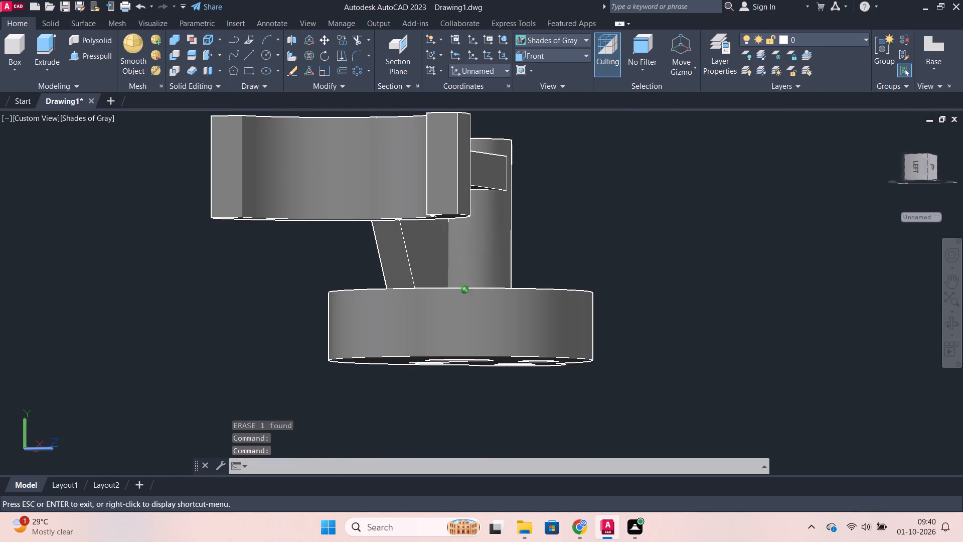
{"action": "middle_click_drag", "start_coordinate": [303, 283], "coordinate": [342, 295], "text": "shift"}
In the Left view, move the rib by its lower corner slightly along the 0° direction to centre it on the cylinder.
{"action": "left_click", "coordinate": [530, 52]}
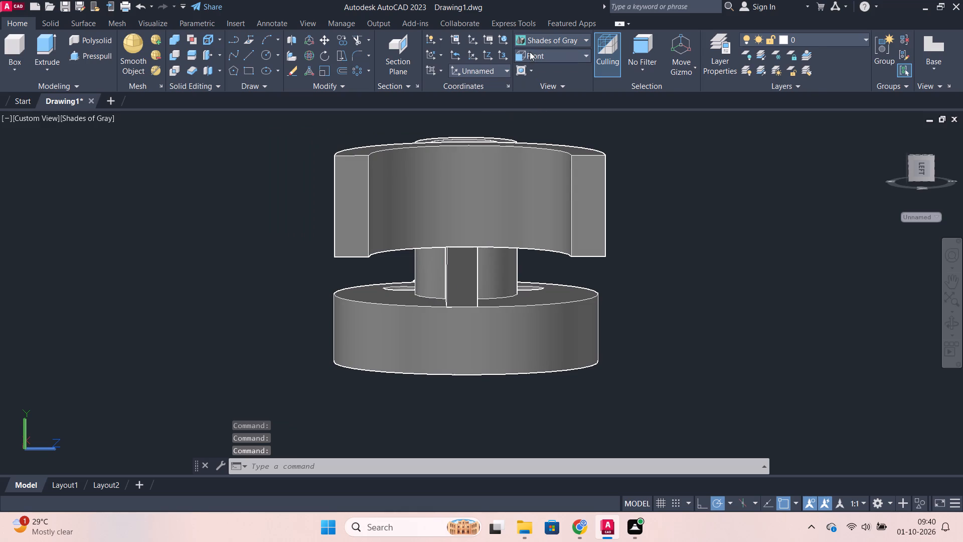
{"action": "left_click", "coordinate": [542, 138]}
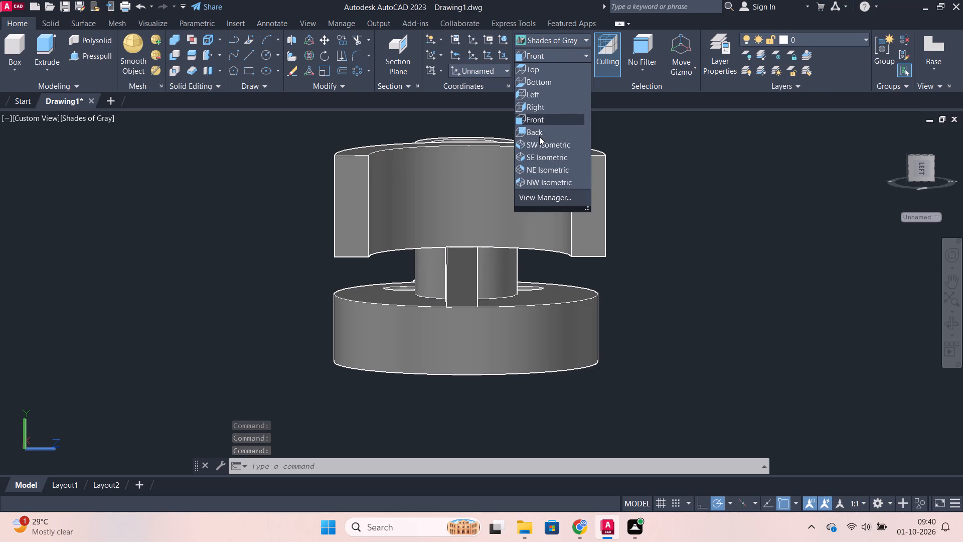
{"action": "left_click", "coordinate": [539, 137]}
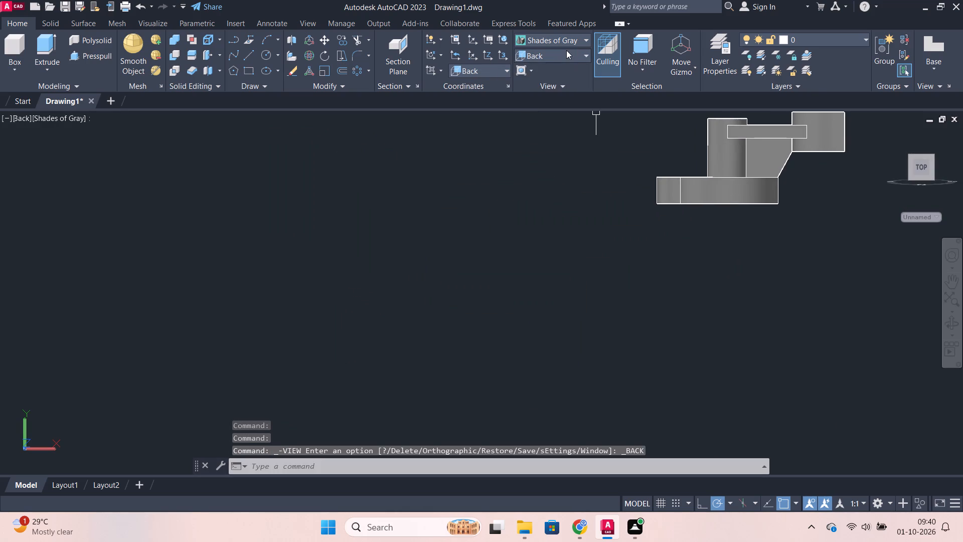
{"action": "left_click", "coordinate": [566, 50]}
{"action": "left_click", "coordinate": [551, 70]}
{"action": "left_click", "coordinate": [548, 58]}
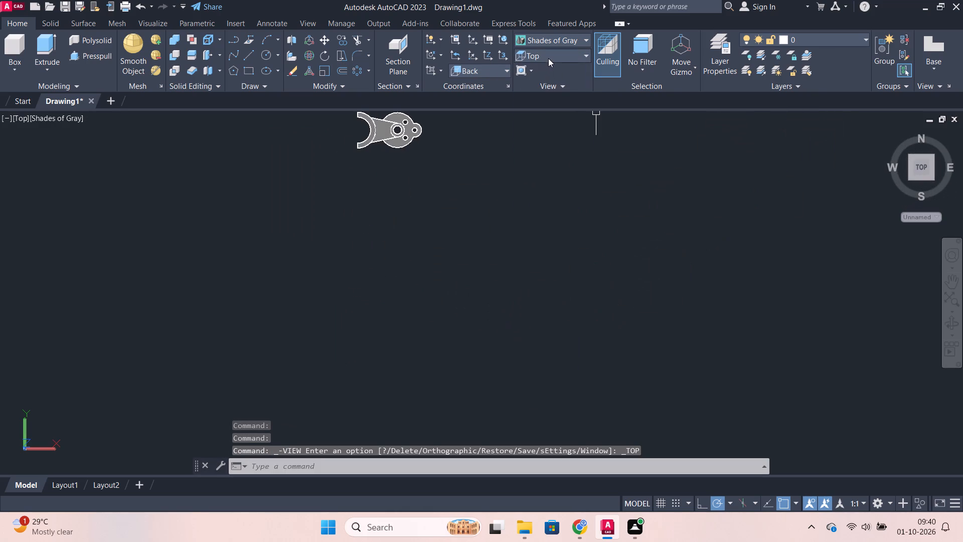
{"action": "left_click", "coordinate": [548, 60]}
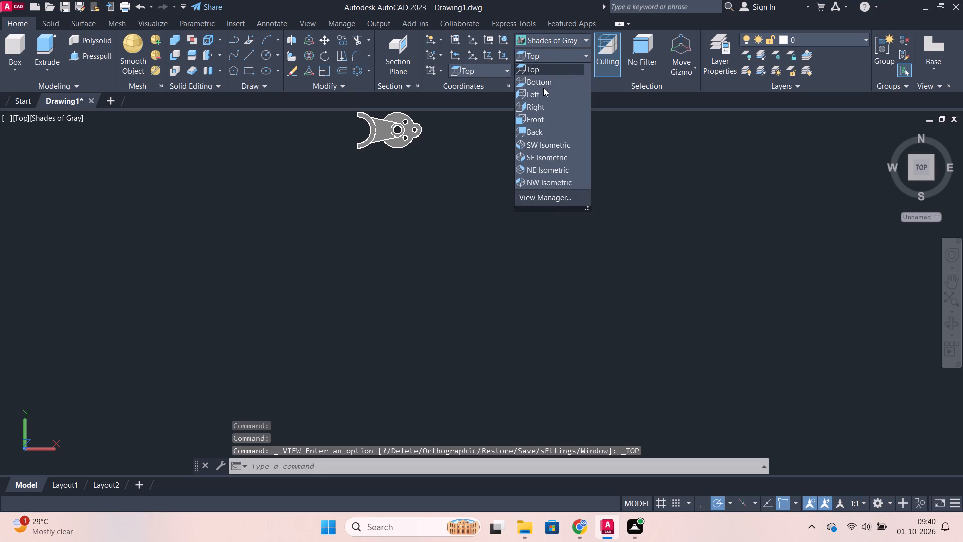
{"action": "left_click", "coordinate": [539, 91]}
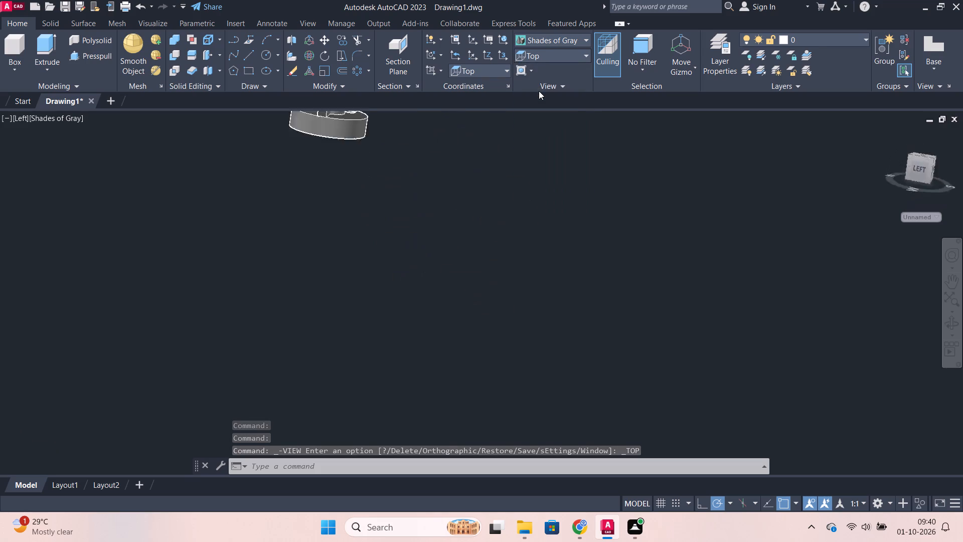
{"action": "scroll", "coordinate": [277, 226], "scroll_direction": "down", "scroll_amount": 1}
{"action": "middle_click_drag", "start_coordinate": [242, 211], "coordinate": [423, 264]}
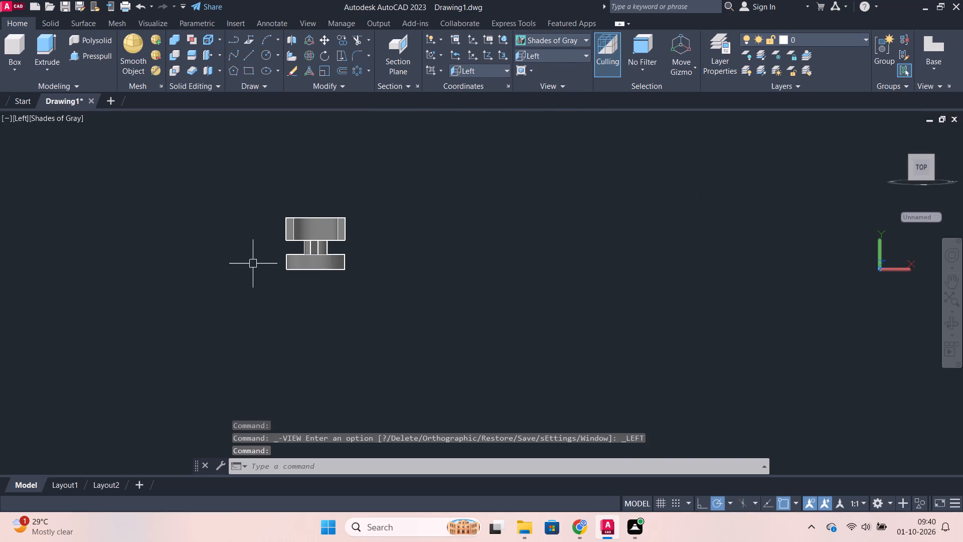
{"action": "scroll", "coordinate": [252, 252], "scroll_direction": "up", "scroll_amount": 3}
{"action": "scroll", "coordinate": [300, 250], "scroll_direction": "up", "scroll_amount": 2}
{"action": "scroll", "coordinate": [396, 267], "scroll_direction": "up", "scroll_amount": 1}
{"action": "middle_click_drag", "start_coordinate": [409, 256], "coordinate": [355, 247]}
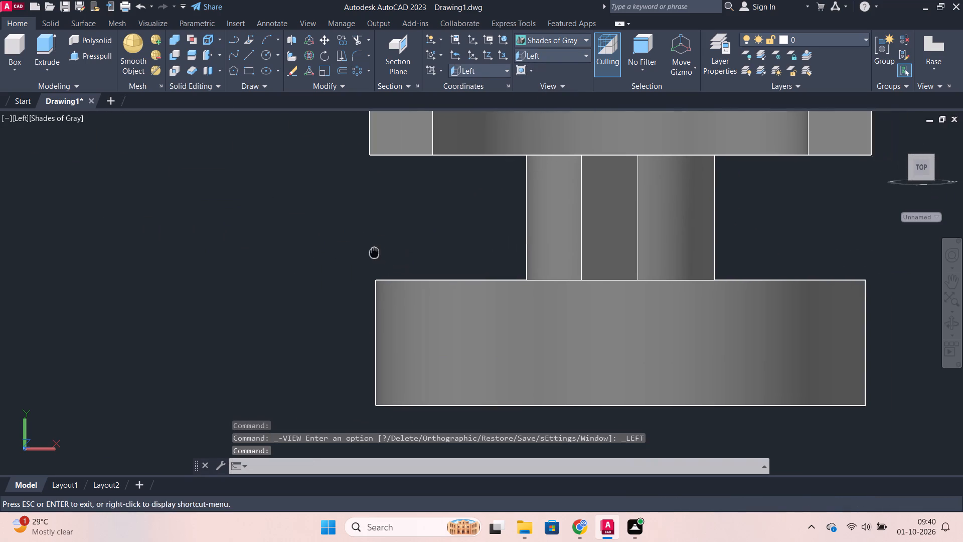
{"action": "middle_click_drag", "start_coordinate": [355, 247], "coordinate": [254, 230]}
{"action": "scroll", "coordinate": [408, 218], "scroll_direction": "up", "scroll_amount": 1}
{"action": "left_click", "coordinate": [527, 252]}
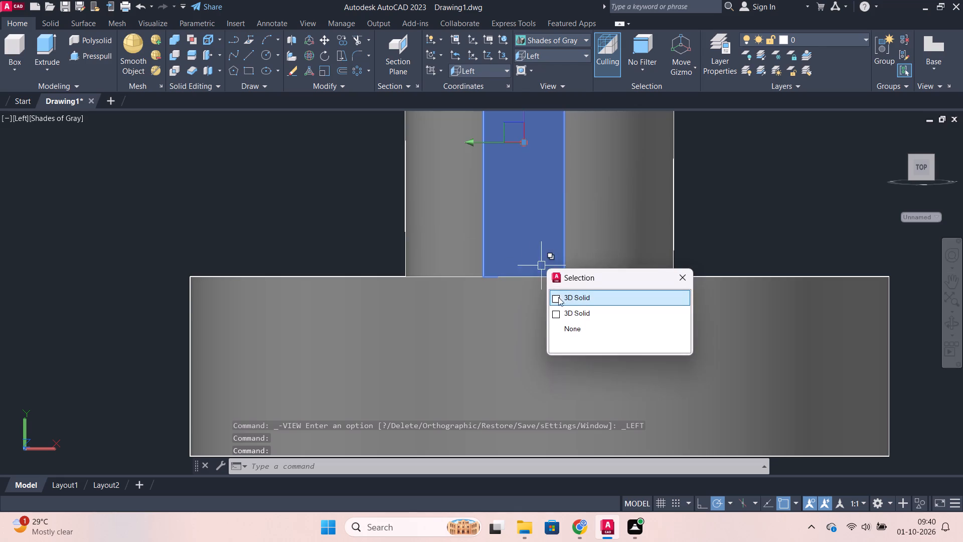
{"action": "key", "text": "m"}
{"action": "key", "text": "Return"}
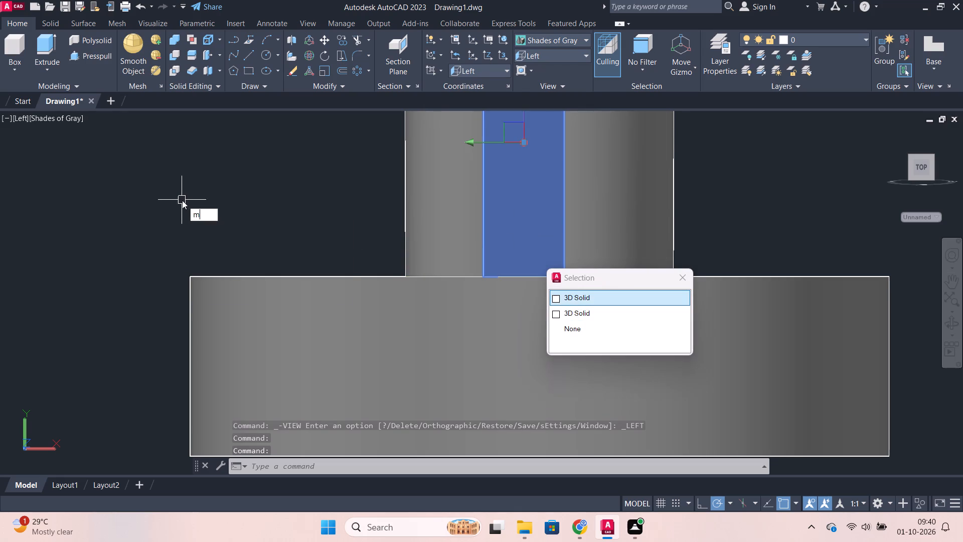
{"action": "left_click", "coordinate": [209, 228]}
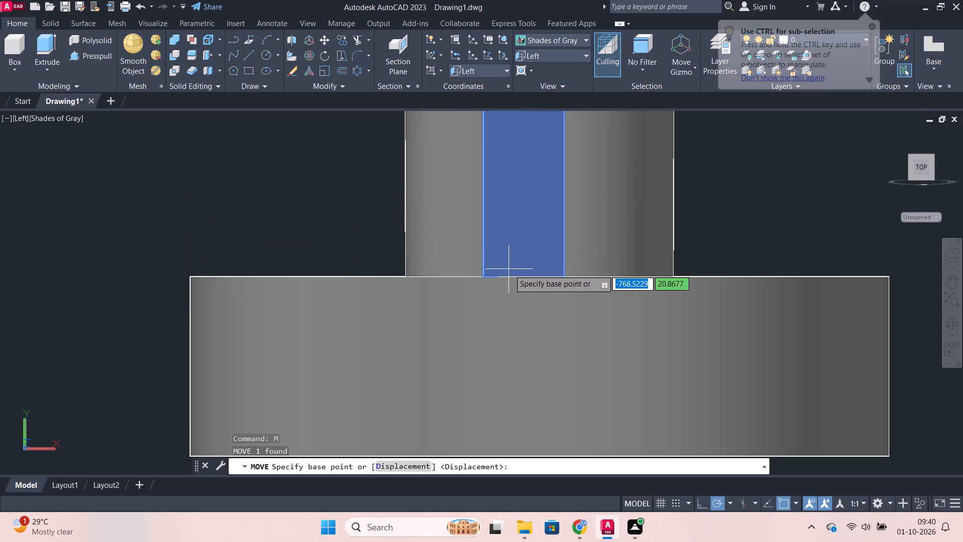
{"action": "left_click", "coordinate": [484, 277]}
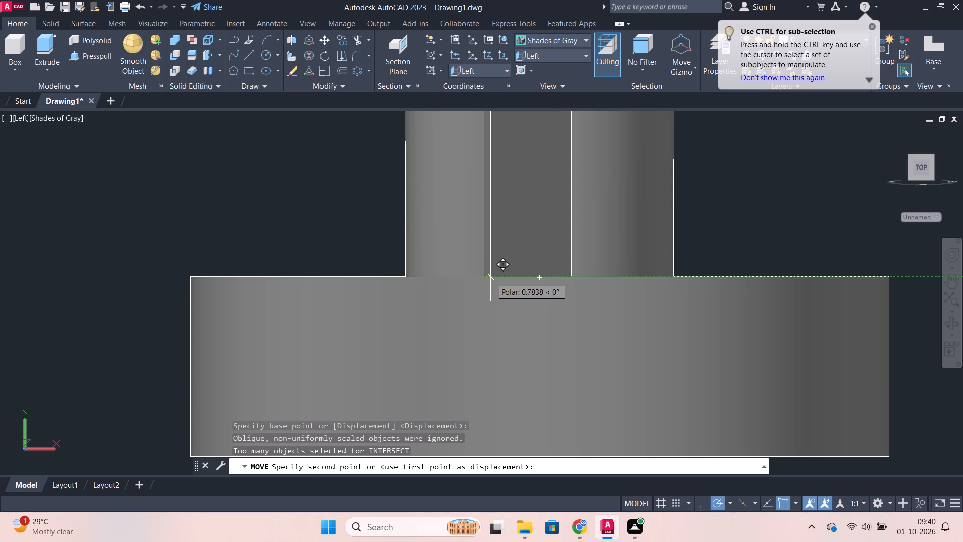
{"action": "left_click", "coordinate": [497, 279]}
Examine the rib's position between the fork, arm, cylinder and round body from the sides, above and below.
{"action": "scroll", "coordinate": [504, 278], "scroll_direction": "down", "scroll_amount": 1}
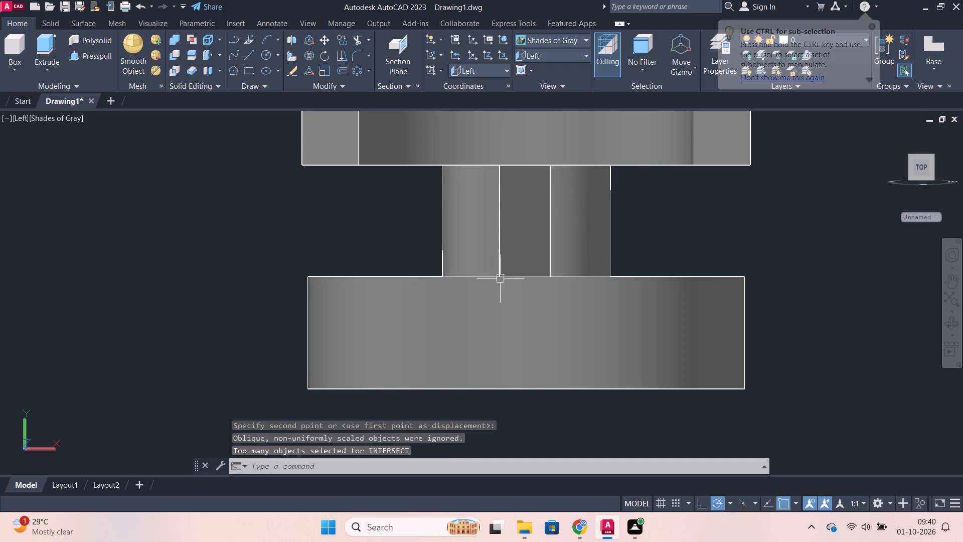
{"action": "middle_click_drag", "start_coordinate": [398, 293], "coordinate": [402, 307], "text": "shift"}
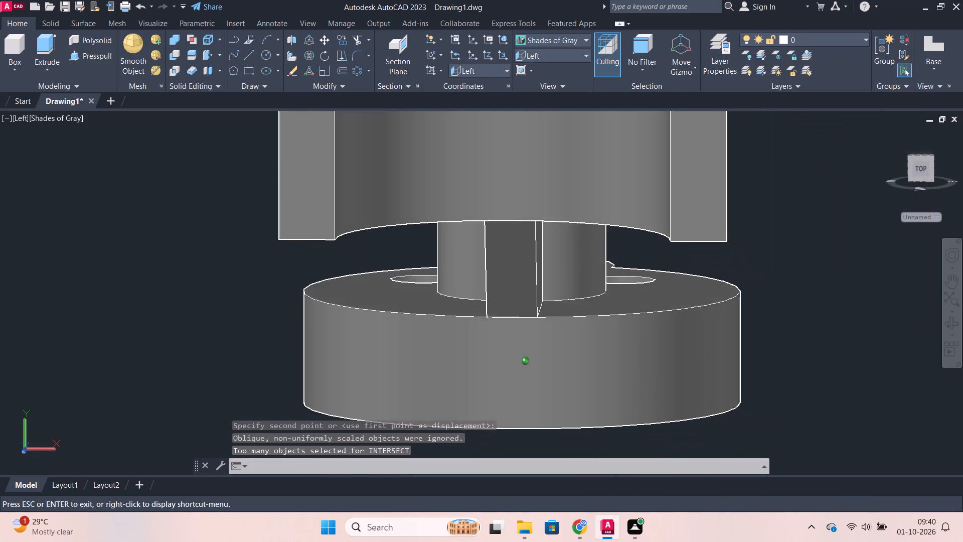
{"action": "middle_click_drag", "start_coordinate": [402, 307], "coordinate": [306, 294], "text": "shift"}
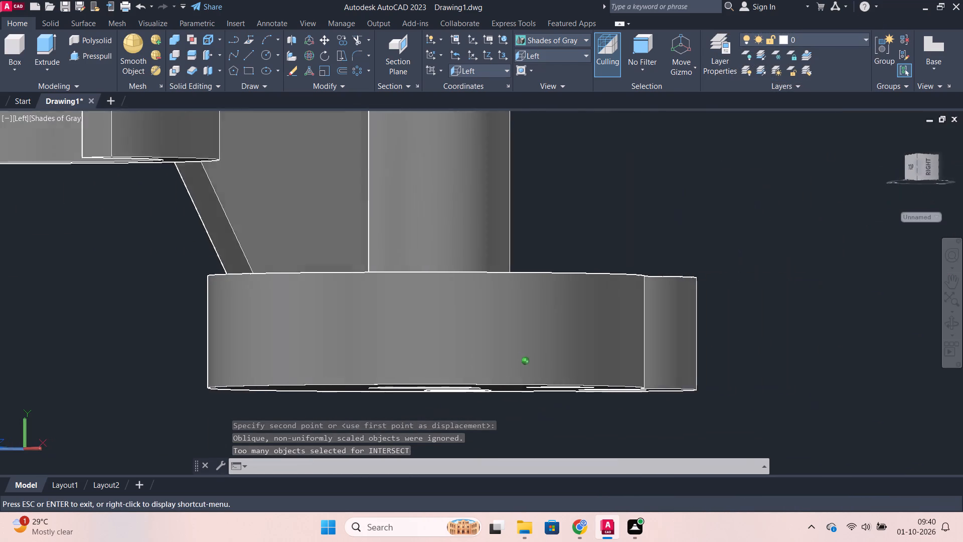
{"action": "middle_click_drag", "start_coordinate": [306, 294], "coordinate": [294, 291], "text": "shift"}
{"action": "scroll", "coordinate": [554, 246], "scroll_direction": "down", "scroll_amount": 2}
{"action": "middle_click_drag", "start_coordinate": [572, 234], "coordinate": [496, 297], "text": "shift"}
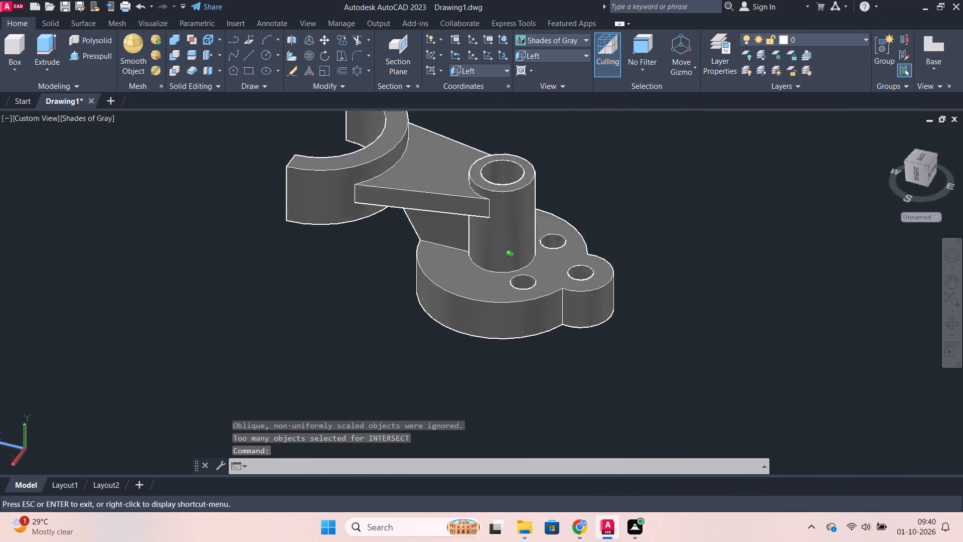
{"action": "middle_click_drag", "start_coordinate": [496, 297], "coordinate": [497, 208], "text": "shift"}
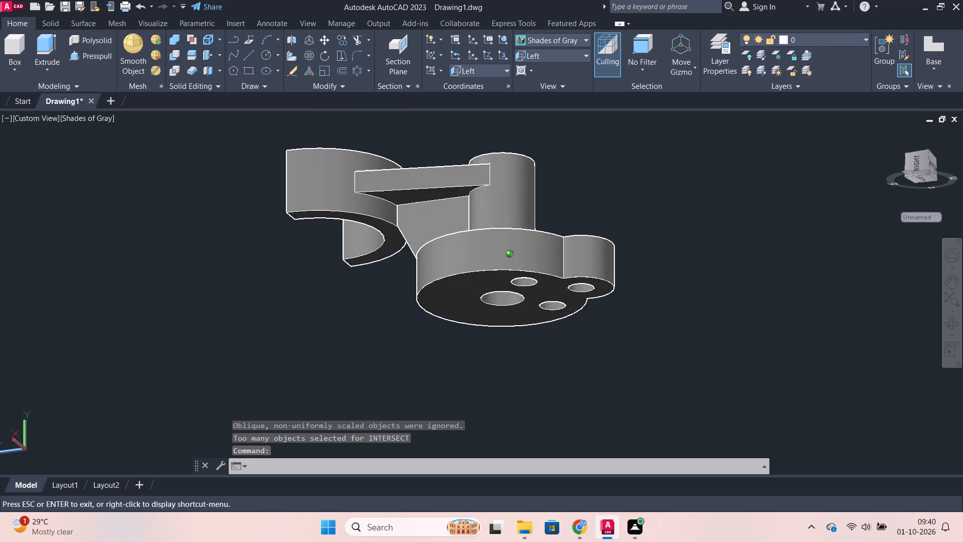
{"action": "middle_click_drag", "start_coordinate": [497, 208], "coordinate": [639, 227], "text": "shift"}
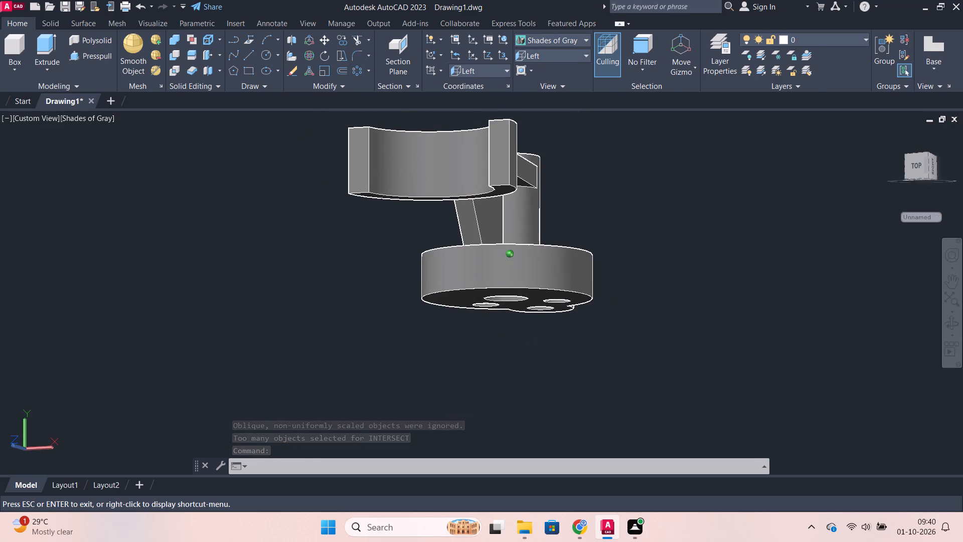
{"action": "middle_click_drag", "start_coordinate": [639, 227], "coordinate": [638, 228], "text": "shift"}
{"action": "scroll", "coordinate": [631, 231], "scroll_direction": "up", "scroll_amount": 1}
{"action": "middle_click_drag", "start_coordinate": [620, 238], "coordinate": [570, 288], "text": "shift"}
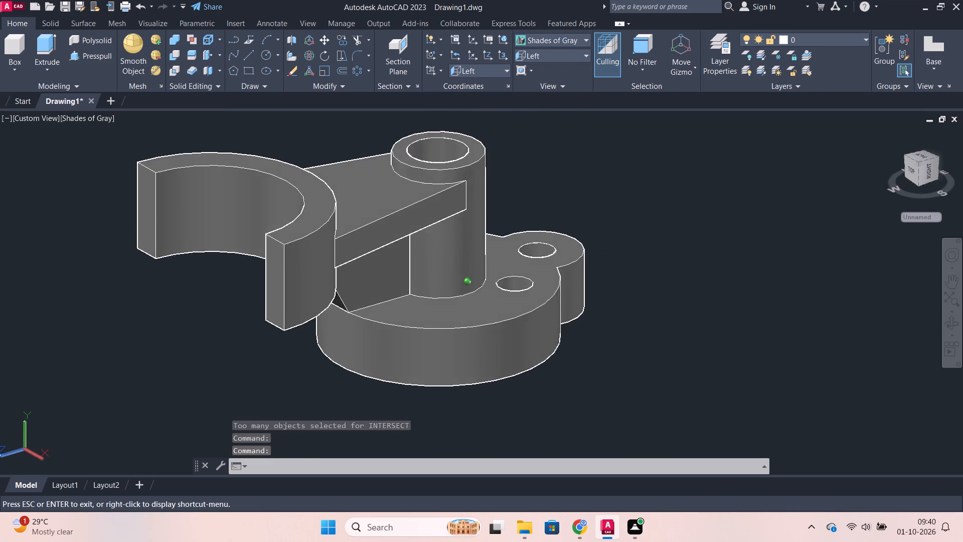
{"action": "middle_click_drag", "start_coordinate": [570, 288], "coordinate": [490, 284], "text": "shift"}
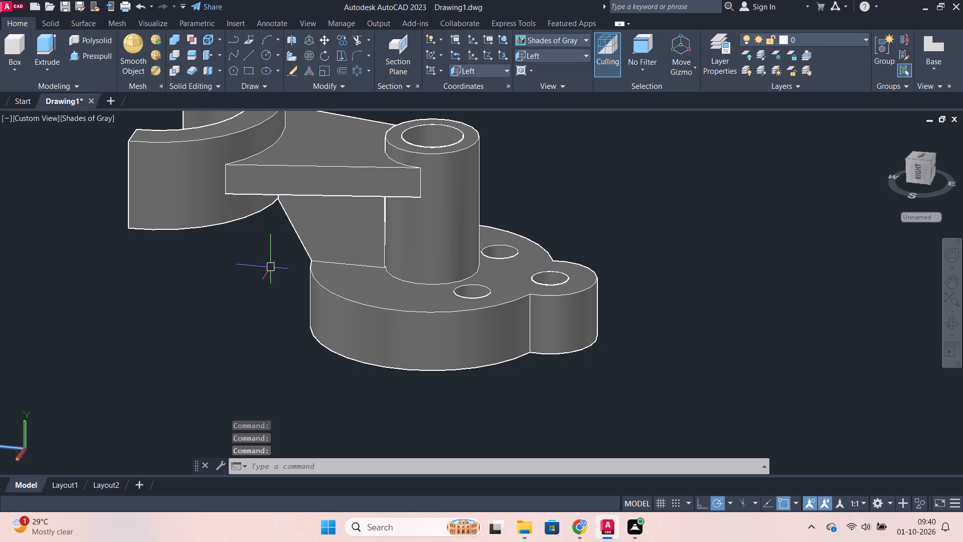
In the Front view, draw a 12 by 18 rectangle in the empty space beside the cylinder.
{"action": "left_click", "coordinate": [543, 58]}
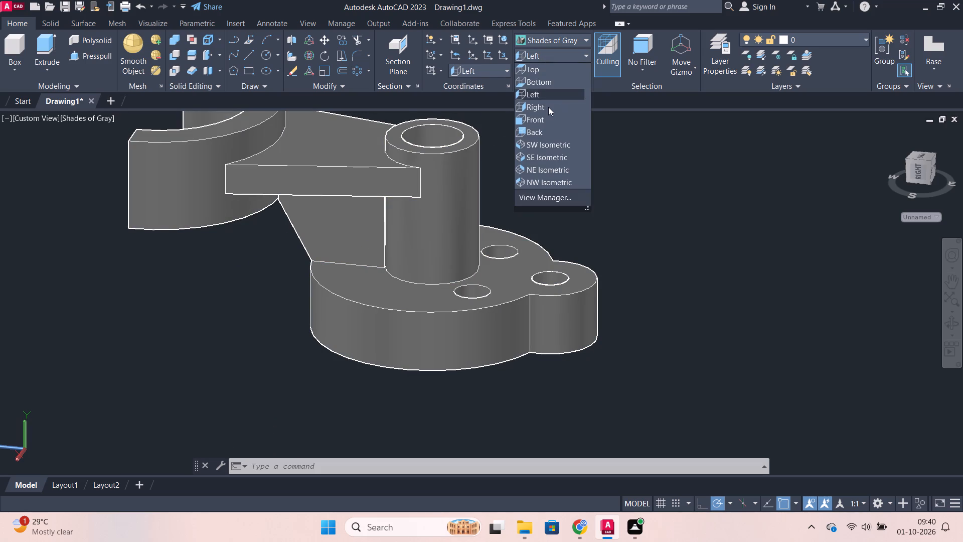
{"action": "left_click", "coordinate": [548, 107]}
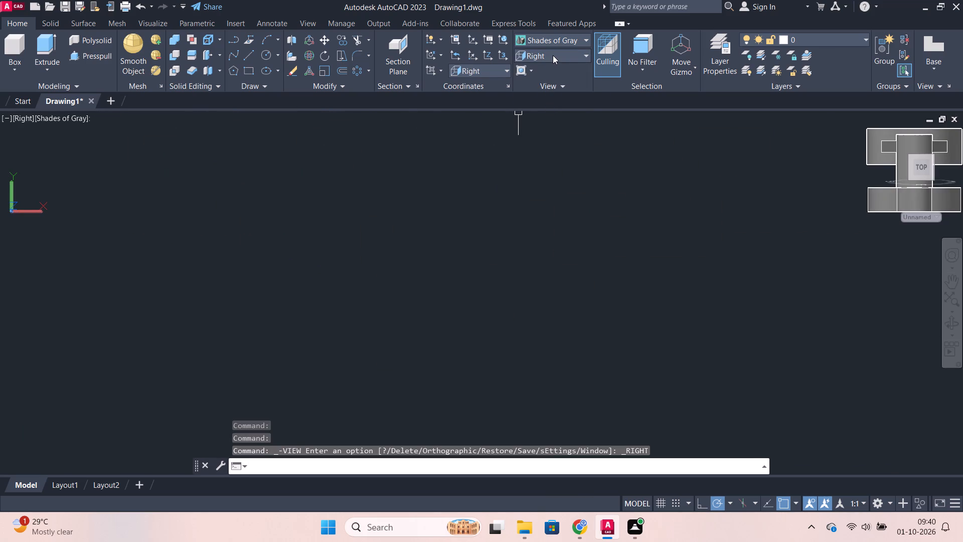
{"action": "left_click", "coordinate": [553, 55]}
{"action": "left_click", "coordinate": [565, 54]}
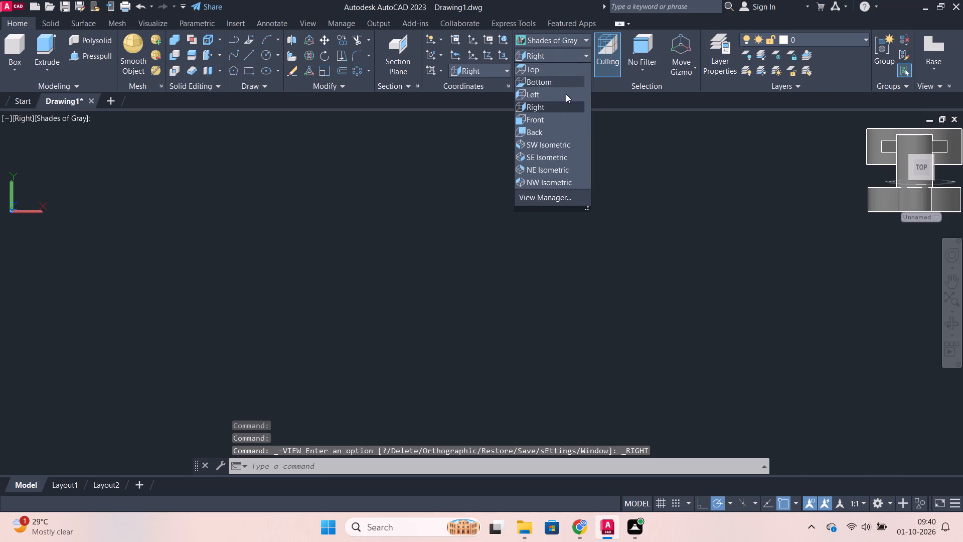
{"action": "left_click", "coordinate": [559, 121]}
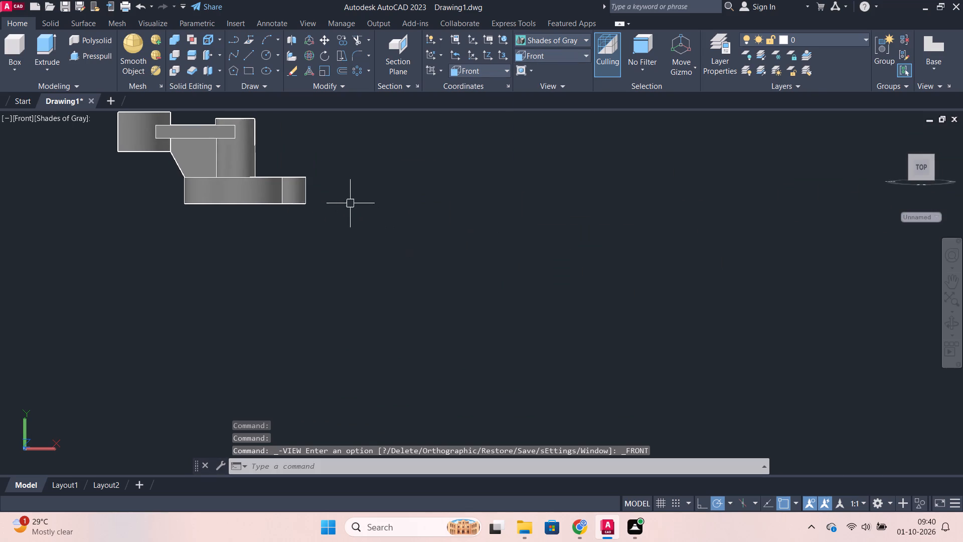
{"action": "scroll", "coordinate": [332, 185], "scroll_direction": "up", "scroll_amount": 2}
{"action": "middle_click_drag", "start_coordinate": [399, 211], "coordinate": [633, 326]}
{"action": "scroll", "coordinate": [478, 268], "scroll_direction": "up", "scroll_amount": 1}
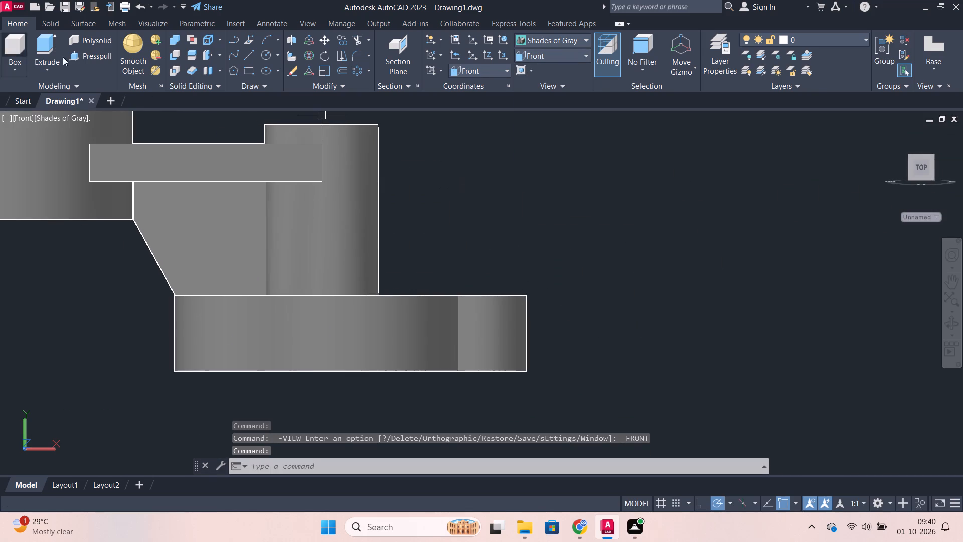
{"action": "left_click", "coordinate": [248, 72]}
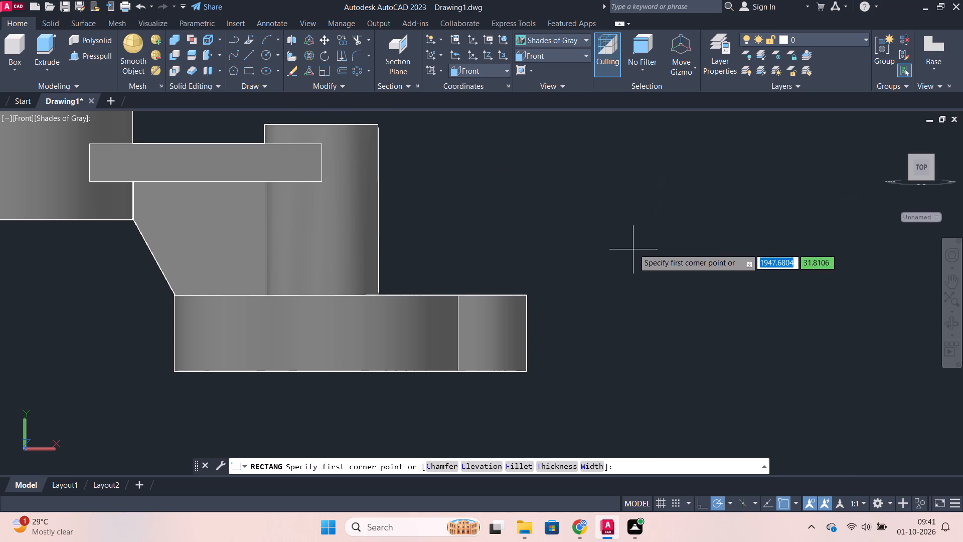
{"action": "left_click", "coordinate": [584, 181]}
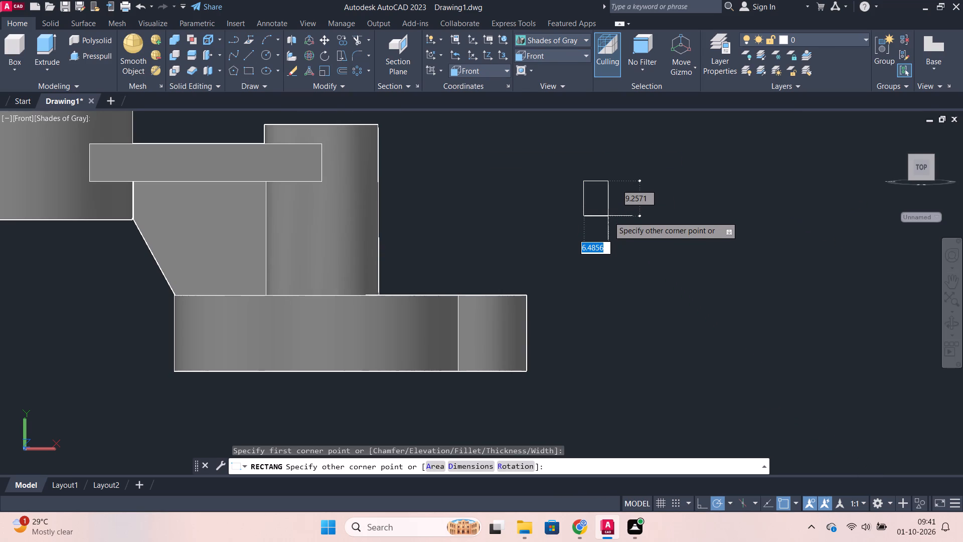
{"action": "type", "text": "12"}
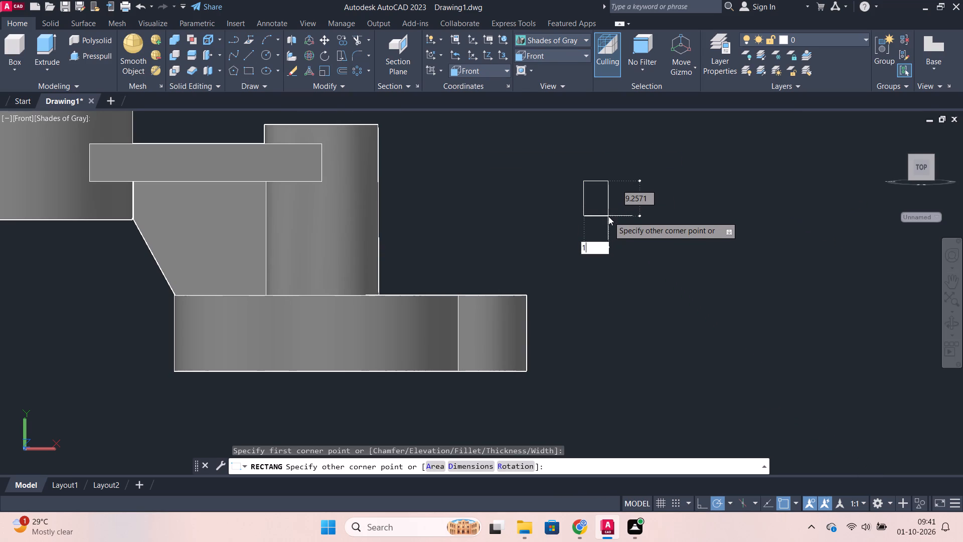
{"action": "key", "text": "Tab"}
{"action": "type", "text": "18"}
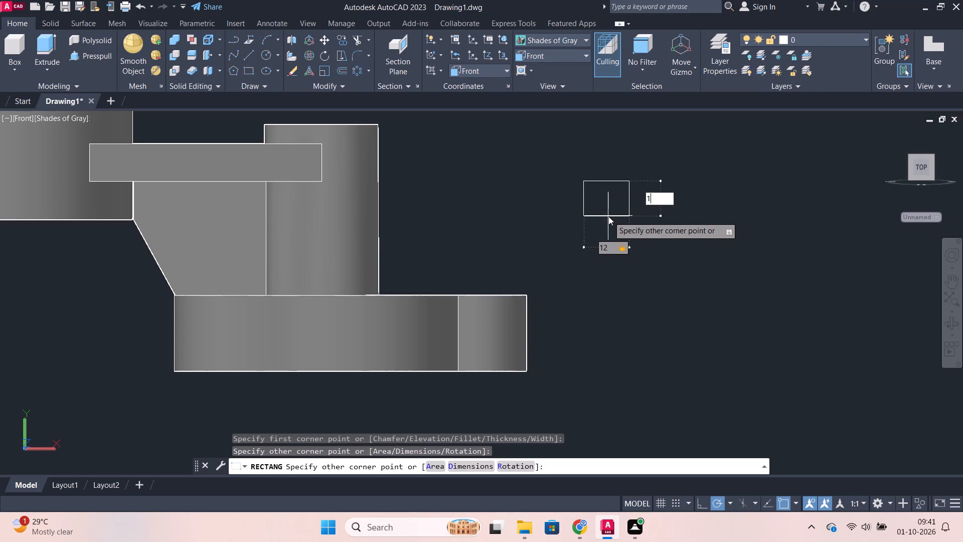
{"action": "key", "text": "Return"}
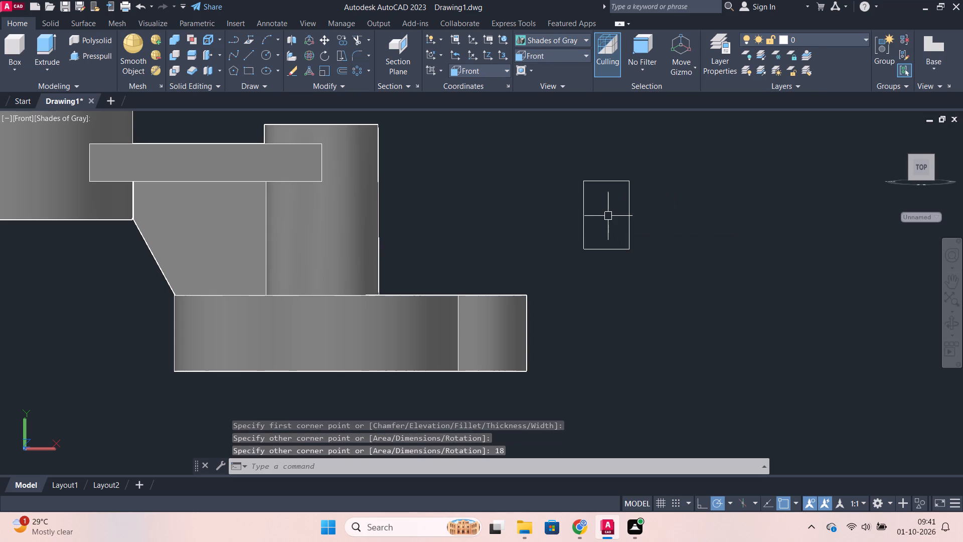
{"action": "key", "text": "Escape"}
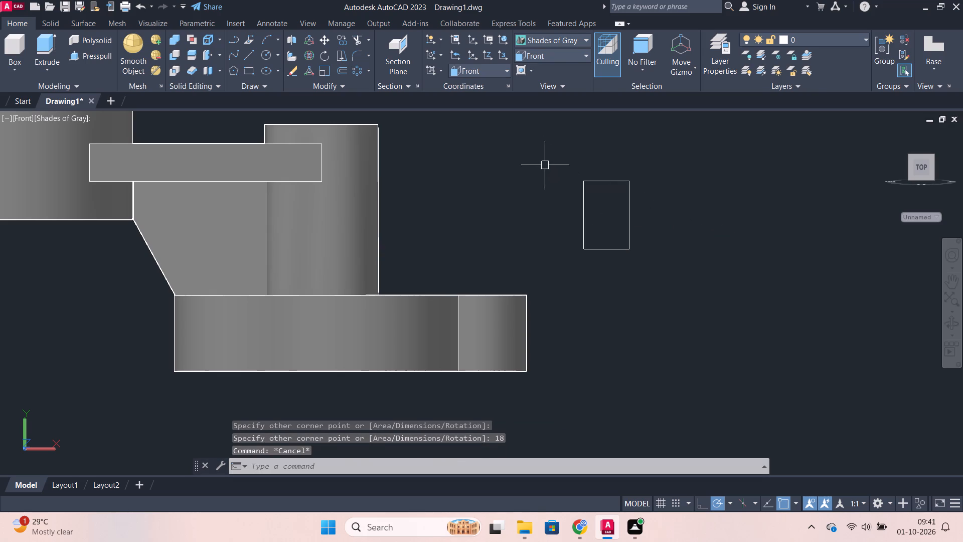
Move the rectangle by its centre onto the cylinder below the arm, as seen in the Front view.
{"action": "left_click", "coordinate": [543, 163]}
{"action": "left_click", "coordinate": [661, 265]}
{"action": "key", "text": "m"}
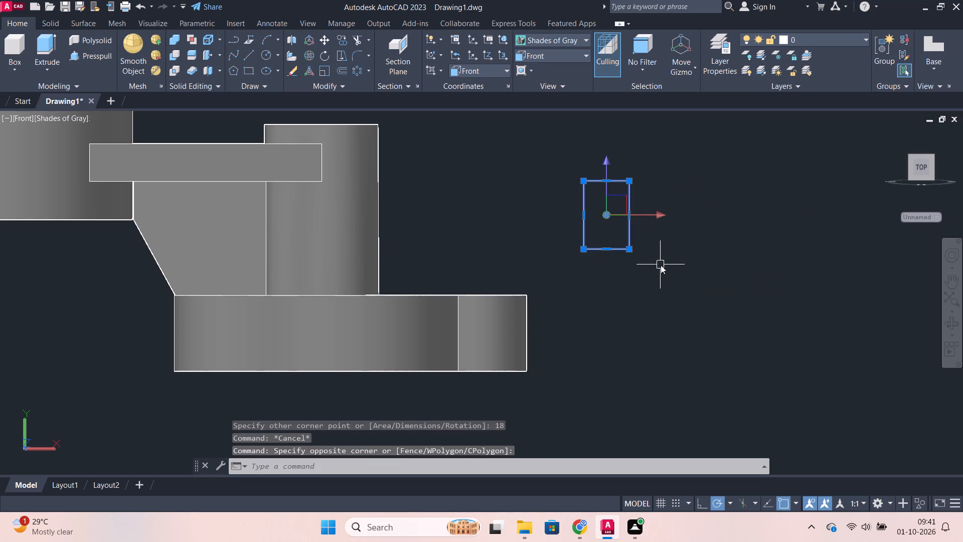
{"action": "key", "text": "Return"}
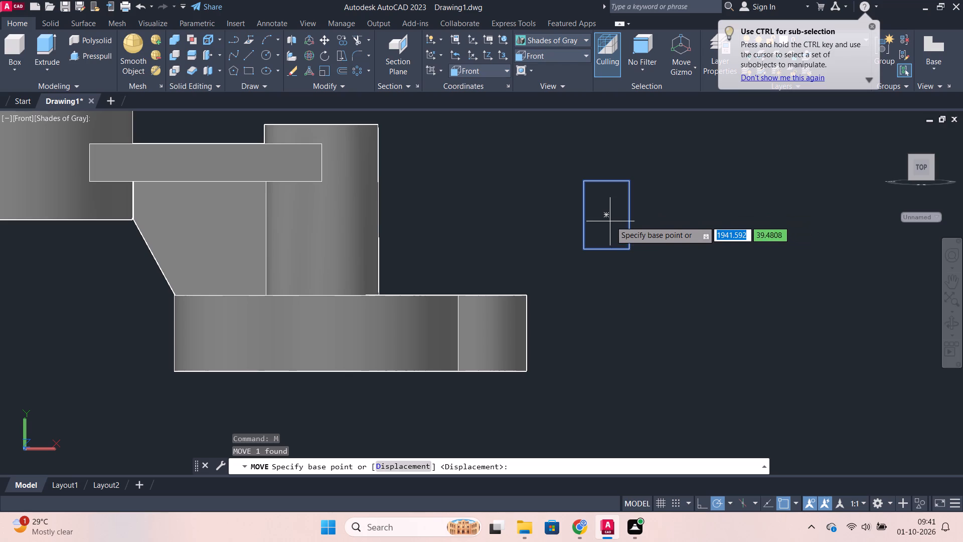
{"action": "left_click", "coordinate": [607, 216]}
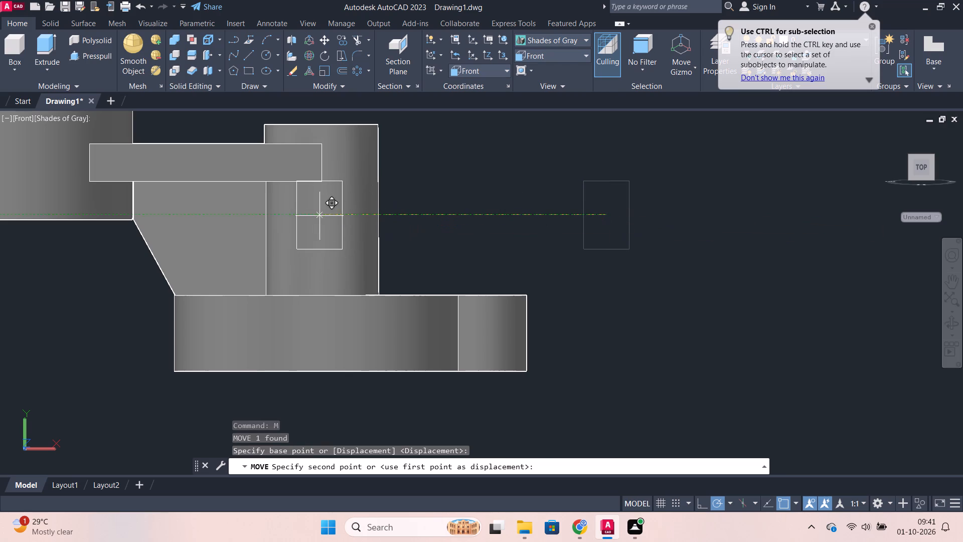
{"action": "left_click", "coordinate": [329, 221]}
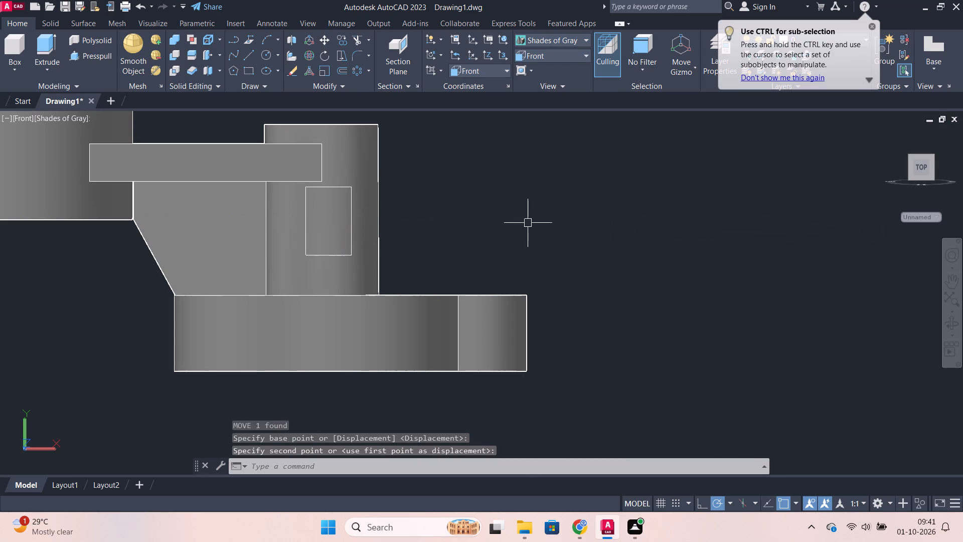
Move the rectangle by its centre to the lower corner of the arm's end at the cylinder.
{"action": "middle_click_drag", "start_coordinate": [524, 223], "coordinate": [520, 224], "text": "shift"}
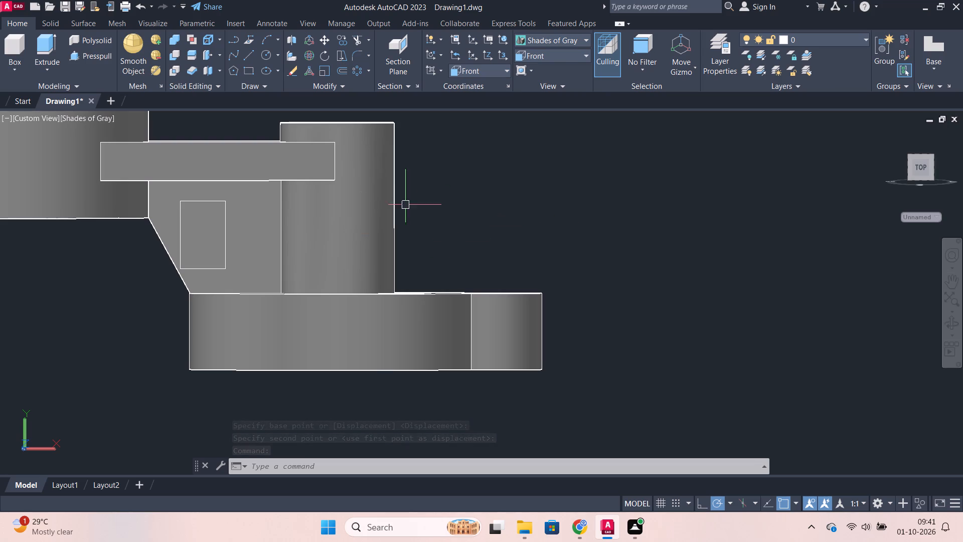
{"action": "scroll", "coordinate": [412, 195], "scroll_direction": "down", "scroll_amount": 2}
{"action": "middle_click_drag", "start_coordinate": [452, 195], "coordinate": [434, 212], "text": "shift"}
{"action": "left_click_drag", "start_coordinate": [91, 366], "coordinate": [178, 408]}
{"action": "left_click", "coordinate": [204, 435]}
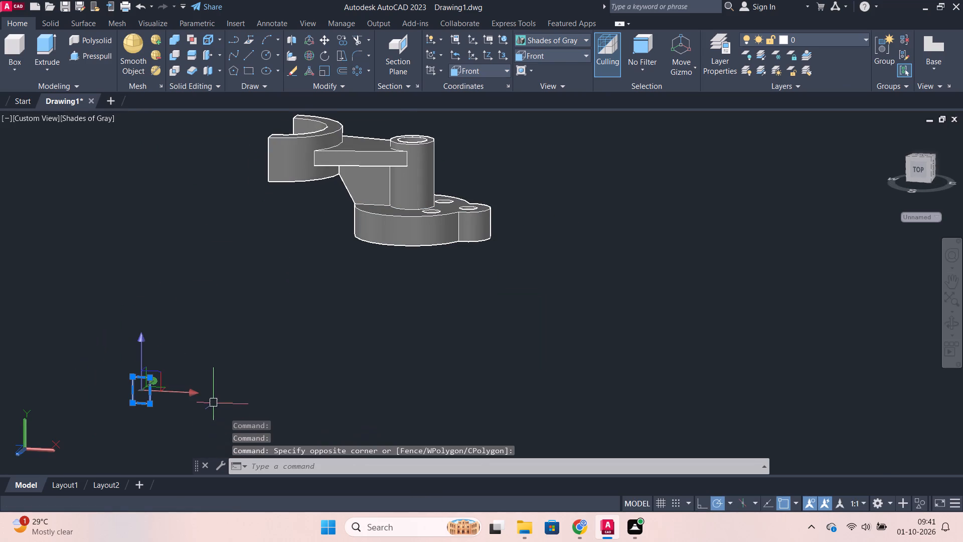
{"action": "key", "text": "m"}
{"action": "key", "text": "Return"}
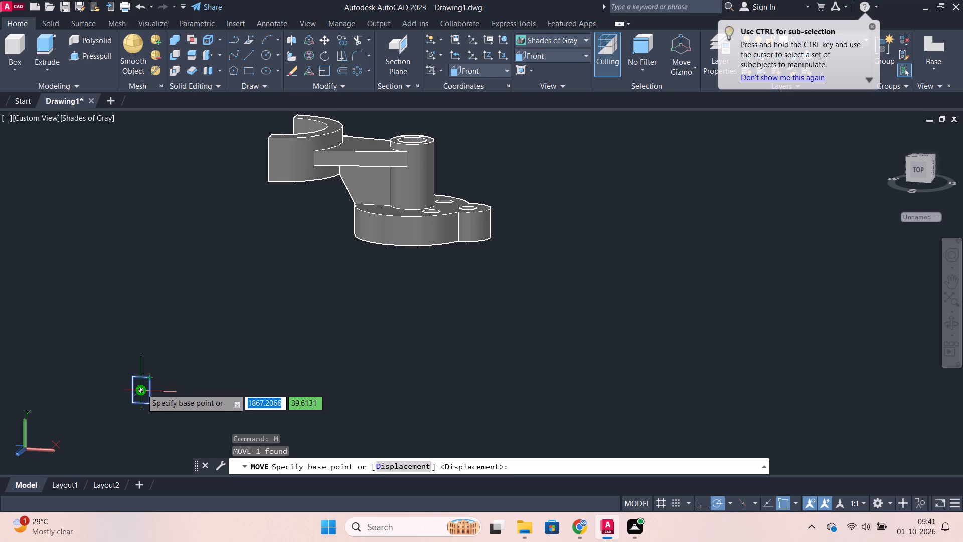
{"action": "left_click", "coordinate": [141, 389]}
{"action": "scroll", "coordinate": [400, 181], "scroll_direction": "up", "scroll_amount": 2}
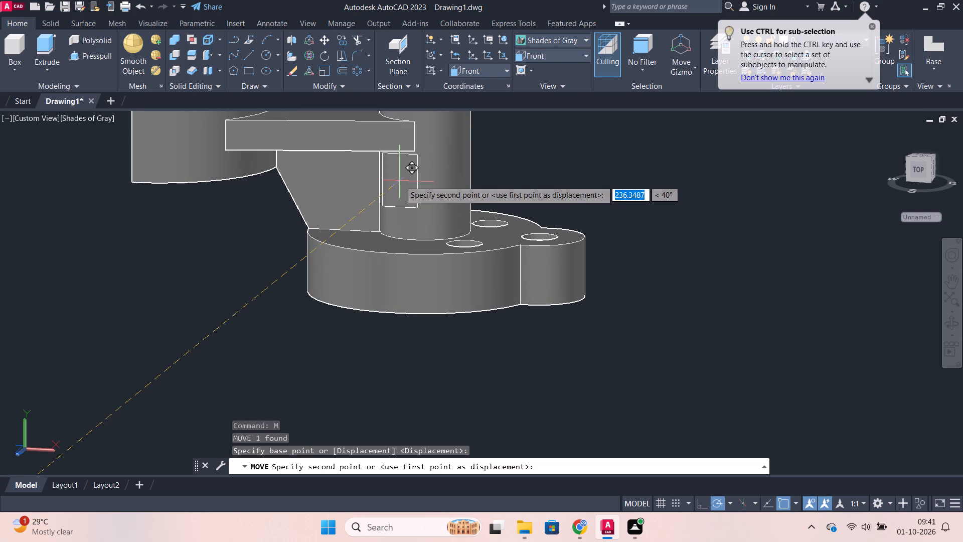
{"action": "scroll", "coordinate": [406, 188], "scroll_direction": "down", "scroll_amount": 1}
{"action": "middle_click_drag", "start_coordinate": [421, 187], "coordinate": [410, 187], "text": "shift"}
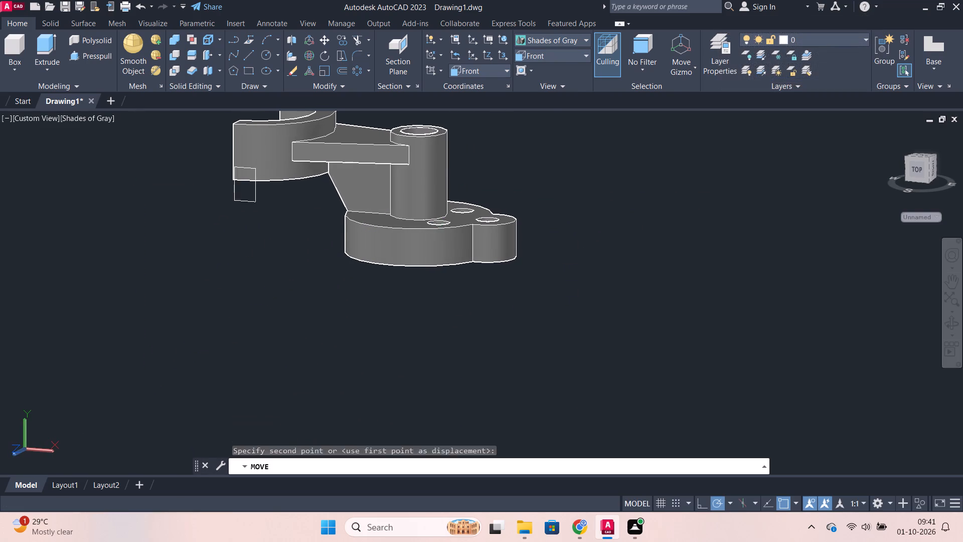
{"action": "scroll", "coordinate": [419, 177], "scroll_direction": "up", "scroll_amount": 2}
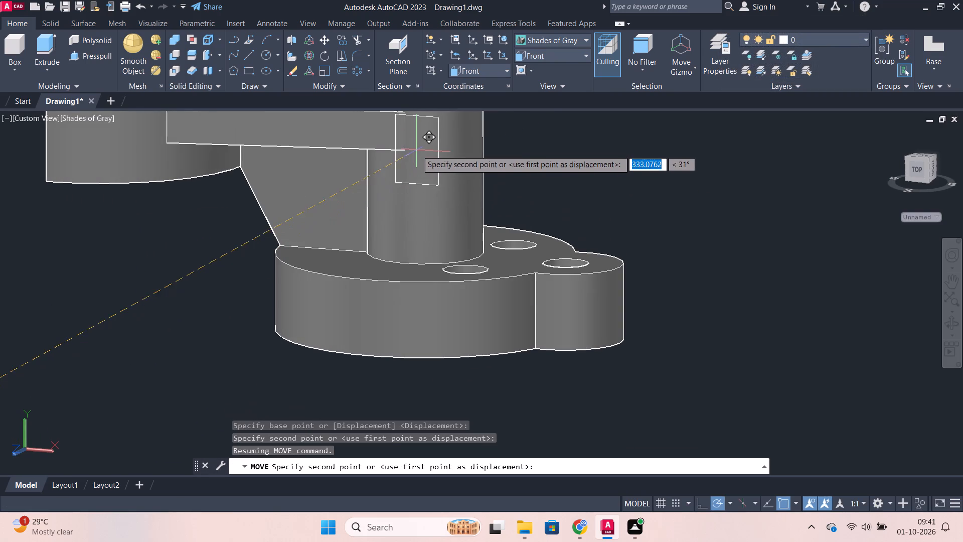
{"action": "left_click", "coordinate": [406, 152]}
Shift the rectangle straight down along its vertical axis so it lies on the cylinder below the arm.
{"action": "scroll", "coordinate": [501, 167], "scroll_direction": "down", "scroll_amount": 2}
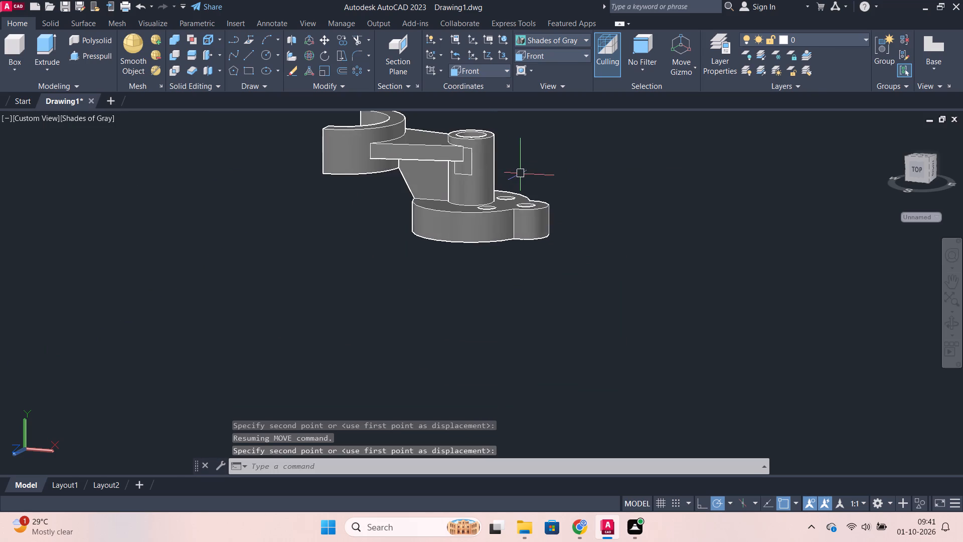
{"action": "middle_click_drag", "start_coordinate": [518, 174], "coordinate": [468, 183], "text": "shift"}
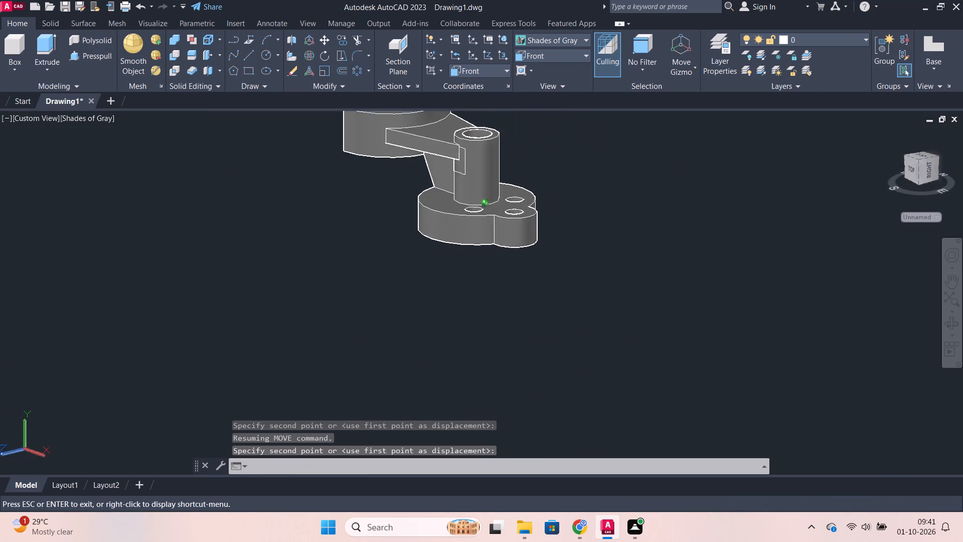
{"action": "middle_click_drag", "start_coordinate": [468, 183], "coordinate": [514, 174], "text": "shift"}
{"action": "scroll", "coordinate": [506, 165], "scroll_direction": "up", "scroll_amount": 1}
{"action": "middle_click_drag", "start_coordinate": [518, 165], "coordinate": [534, 150], "text": "shift"}
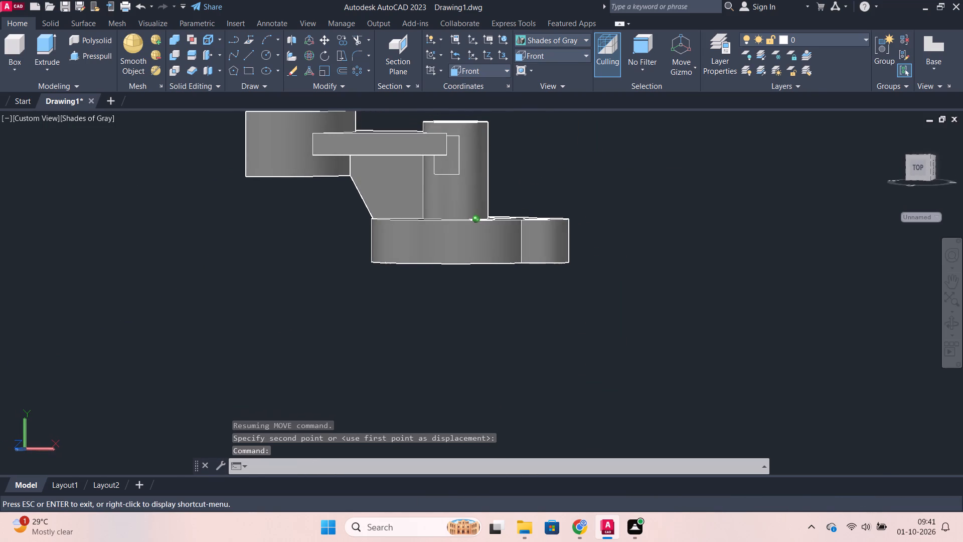
{"action": "middle_click_drag", "start_coordinate": [534, 150], "coordinate": [536, 148], "text": "shift"}
{"action": "scroll", "coordinate": [467, 150], "scroll_direction": "up", "scroll_amount": 3}
{"action": "left_click", "coordinate": [442, 169]}
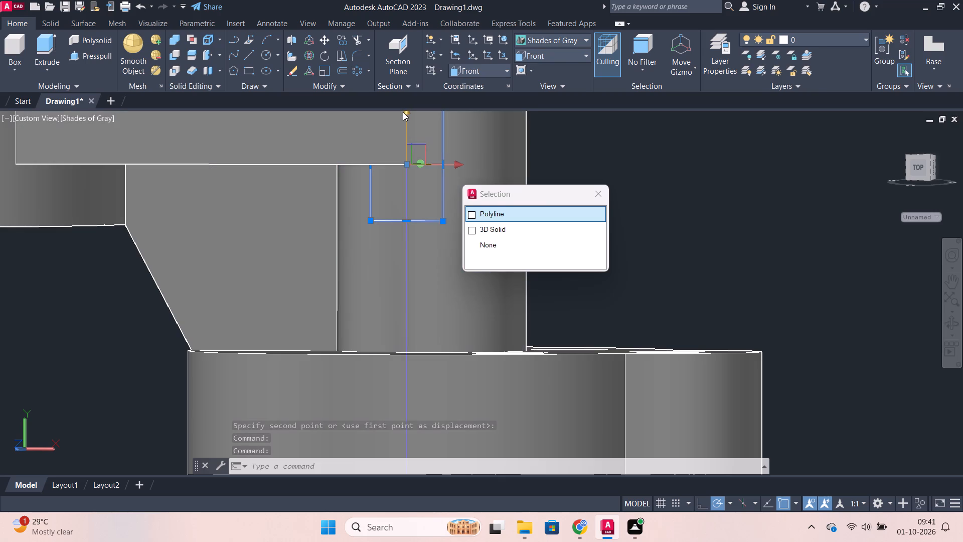
{"action": "left_click_drag", "start_coordinate": [403, 112], "coordinate": [407, 164]}
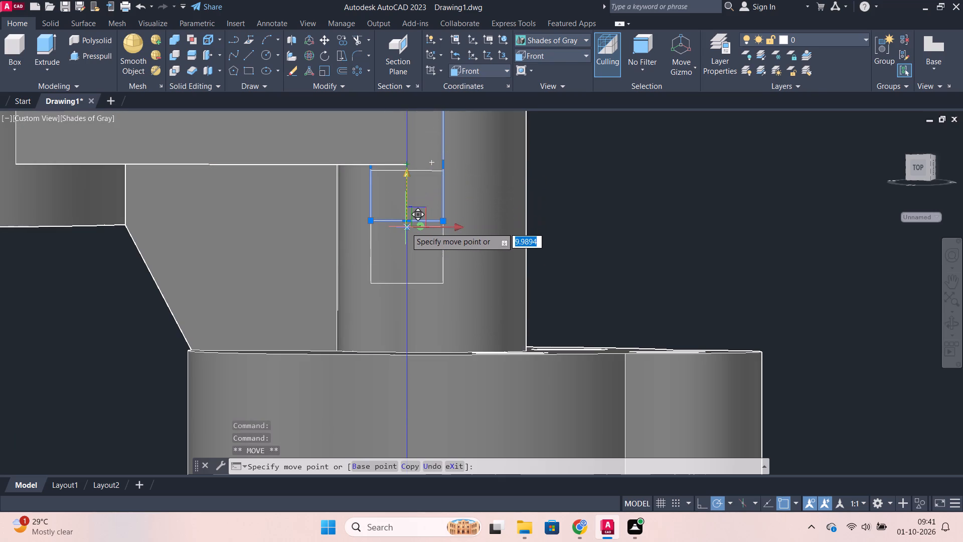
{"action": "left_click", "coordinate": [403, 250]}
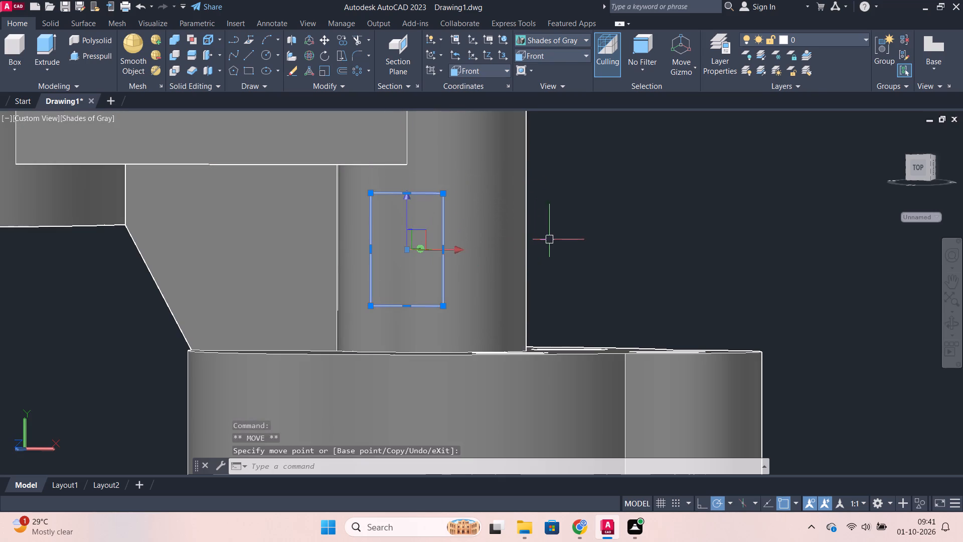
{"action": "key", "text": "Escape"}
Presspull the rectangle into a bar passing through the cylinder and extending well beyond its far side.
{"action": "left_click", "coordinate": [92, 55]}
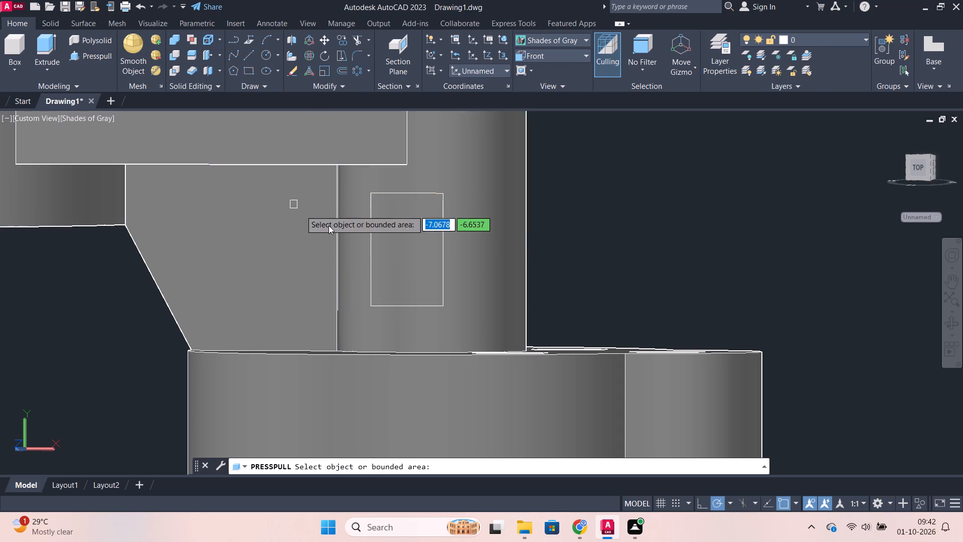
{"action": "left_click", "coordinate": [417, 248]}
{"action": "left_click", "coordinate": [441, 251]}
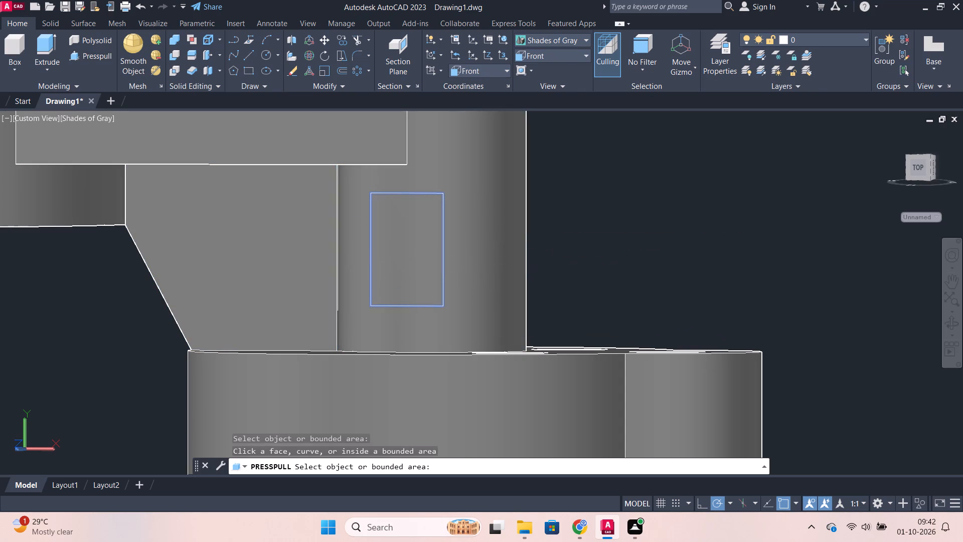
{"action": "left_click", "coordinate": [593, 235]}
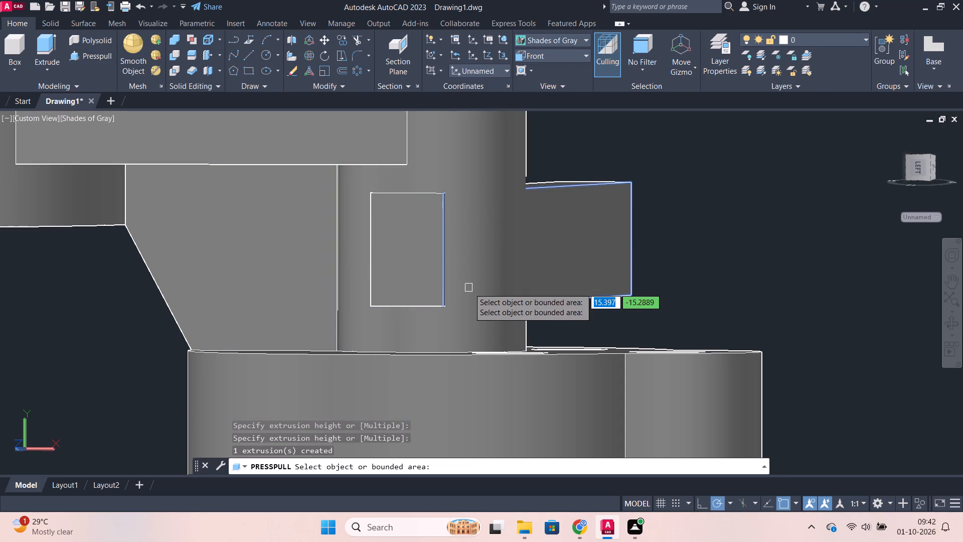
{"action": "scroll", "coordinate": [476, 283], "scroll_direction": "down", "scroll_amount": 1}
{"action": "middle_click_drag", "start_coordinate": [593, 297], "coordinate": [493, 295], "text": "shift"}
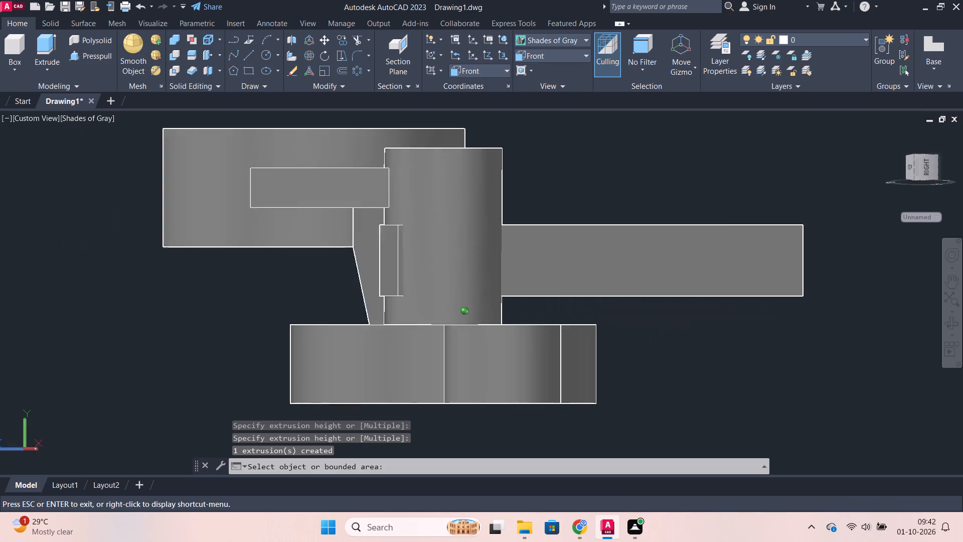
{"action": "middle_click_drag", "start_coordinate": [493, 295], "coordinate": [506, 314], "text": "shift"}
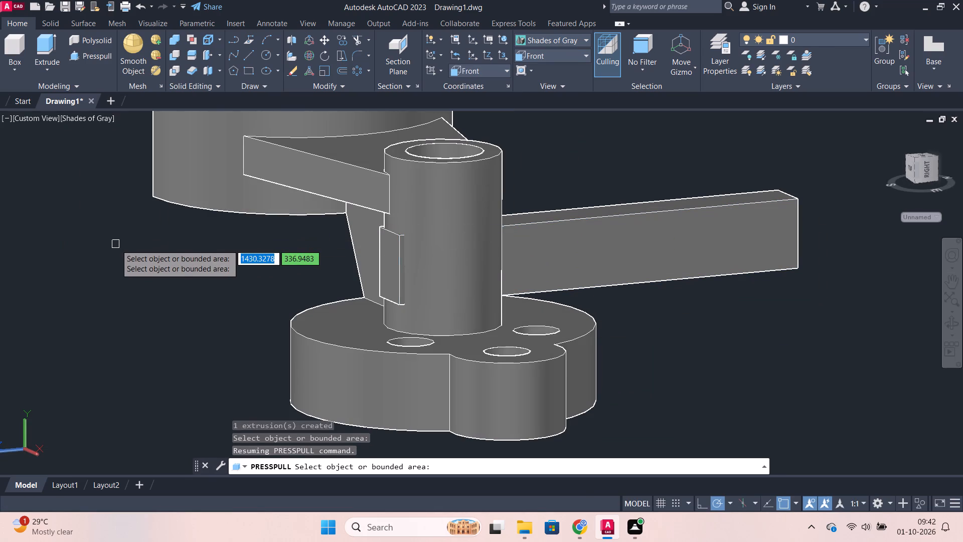
{"action": "key", "text": "Escape"}
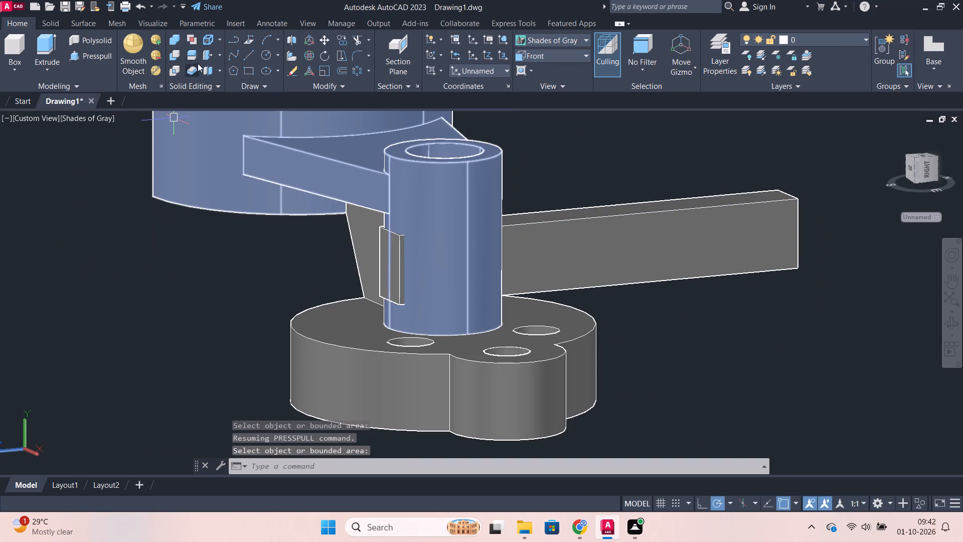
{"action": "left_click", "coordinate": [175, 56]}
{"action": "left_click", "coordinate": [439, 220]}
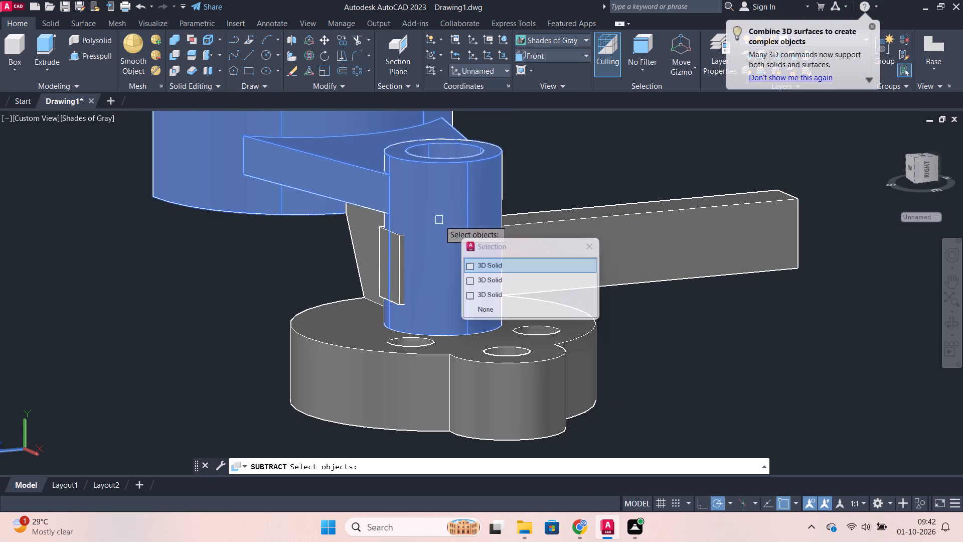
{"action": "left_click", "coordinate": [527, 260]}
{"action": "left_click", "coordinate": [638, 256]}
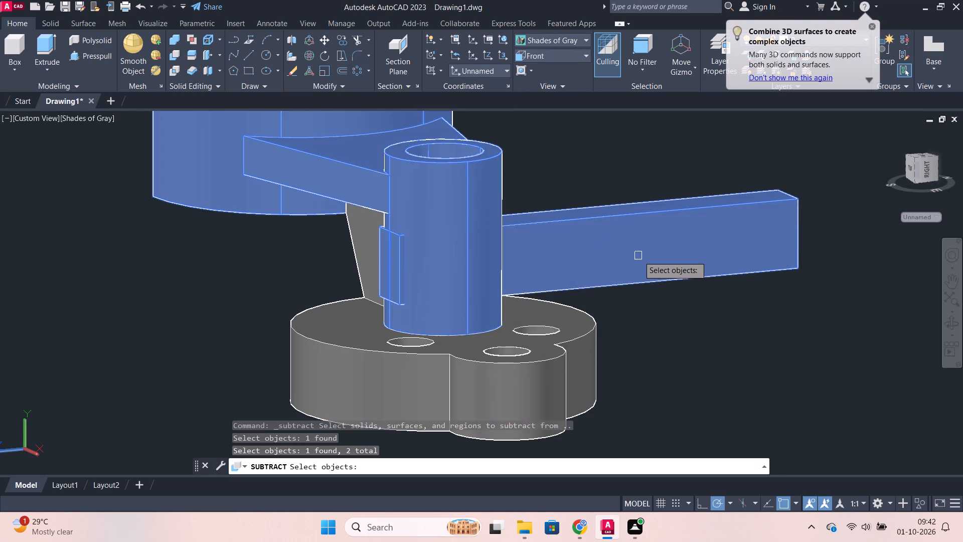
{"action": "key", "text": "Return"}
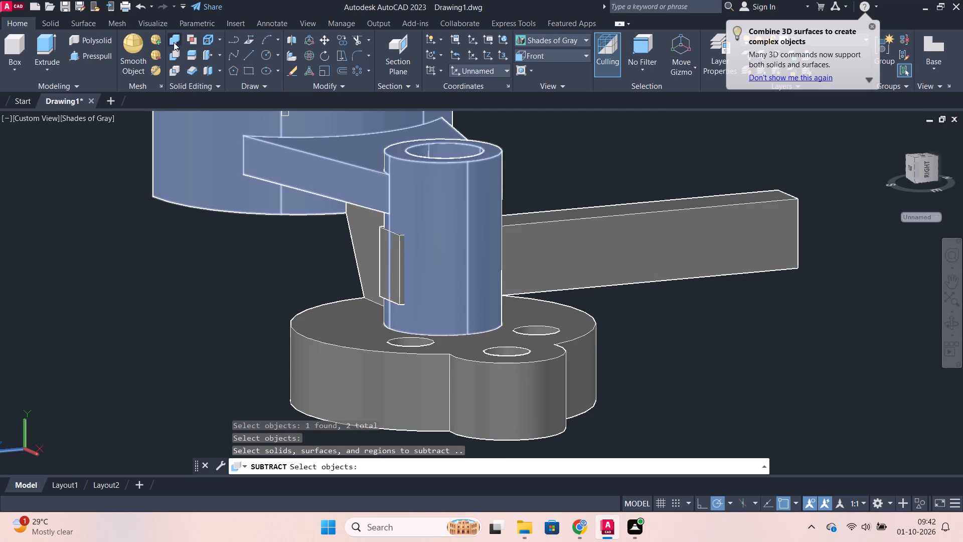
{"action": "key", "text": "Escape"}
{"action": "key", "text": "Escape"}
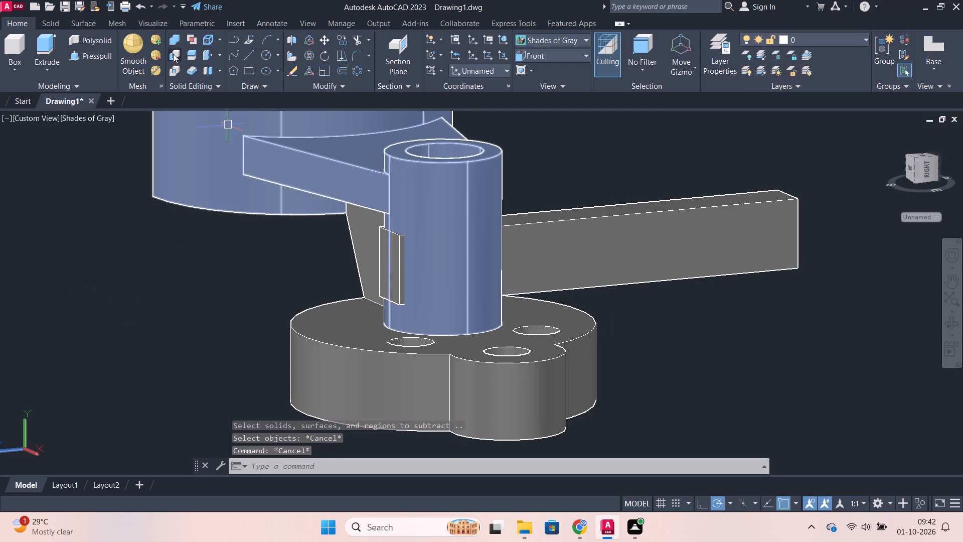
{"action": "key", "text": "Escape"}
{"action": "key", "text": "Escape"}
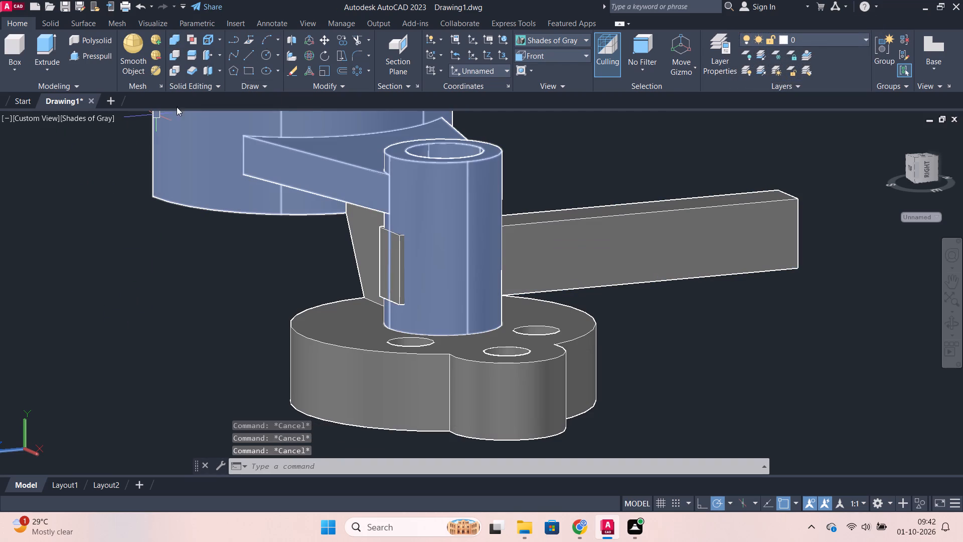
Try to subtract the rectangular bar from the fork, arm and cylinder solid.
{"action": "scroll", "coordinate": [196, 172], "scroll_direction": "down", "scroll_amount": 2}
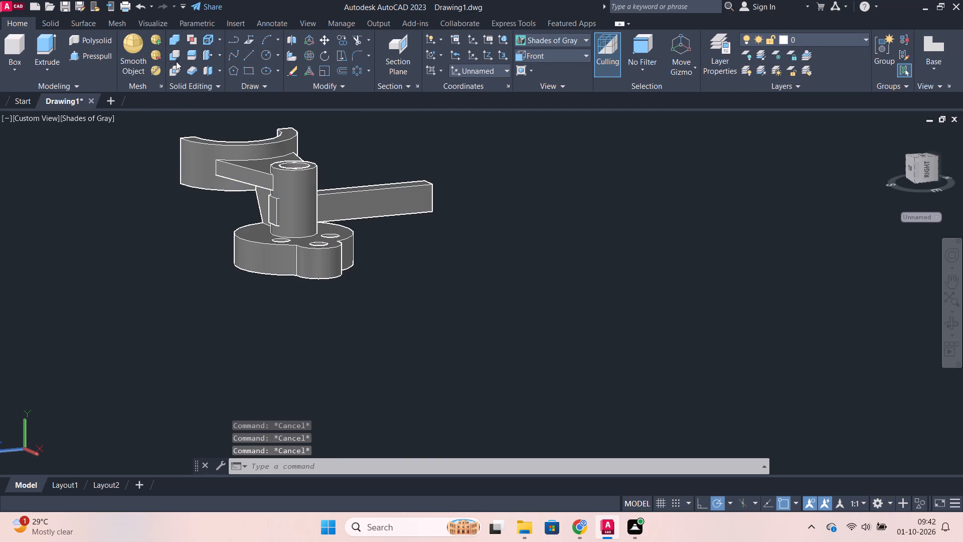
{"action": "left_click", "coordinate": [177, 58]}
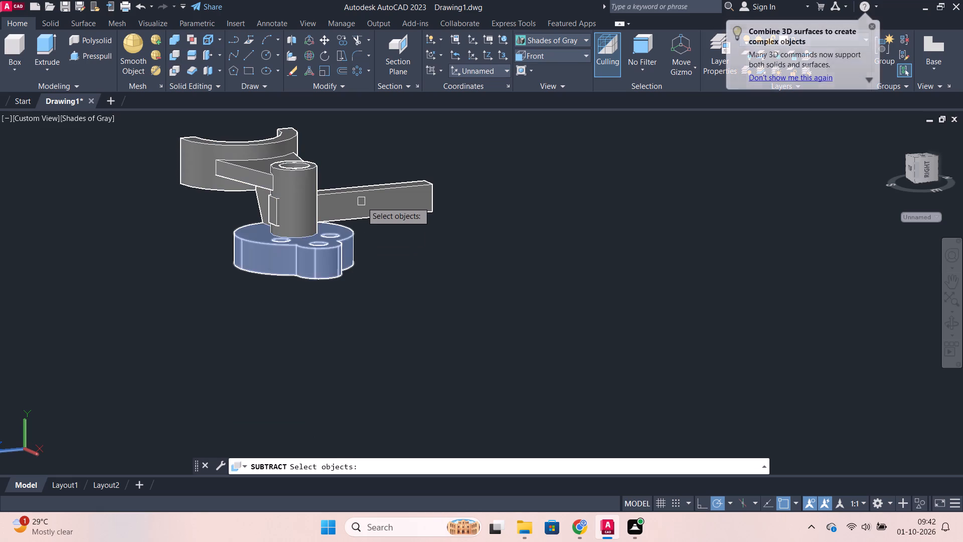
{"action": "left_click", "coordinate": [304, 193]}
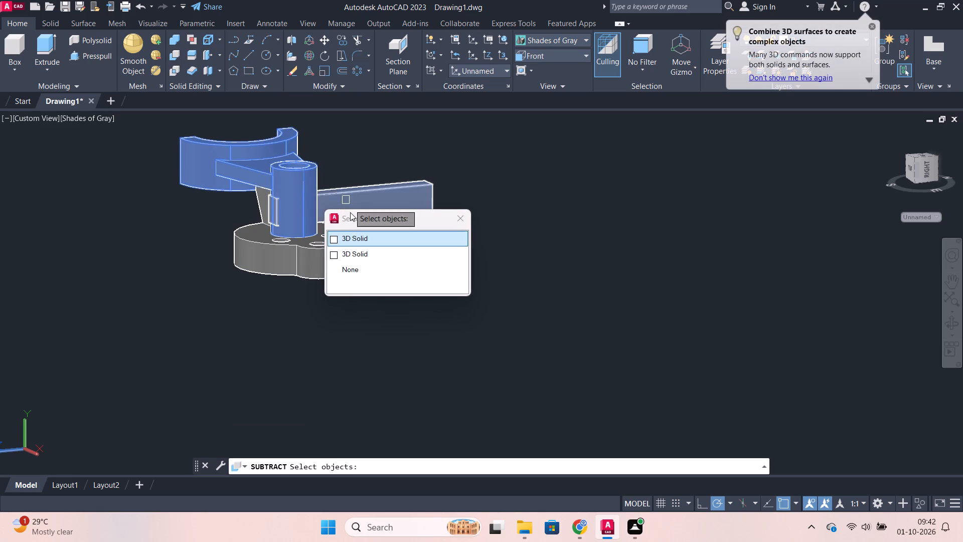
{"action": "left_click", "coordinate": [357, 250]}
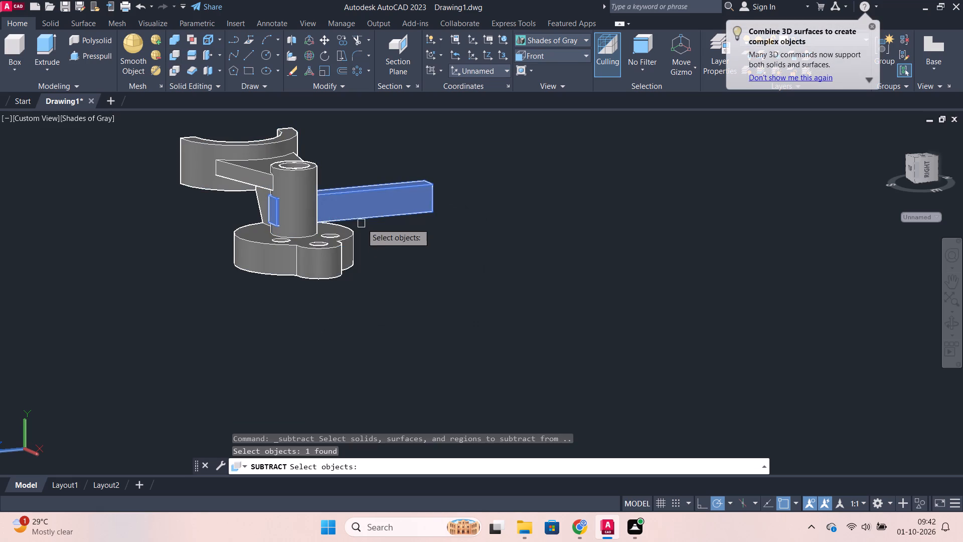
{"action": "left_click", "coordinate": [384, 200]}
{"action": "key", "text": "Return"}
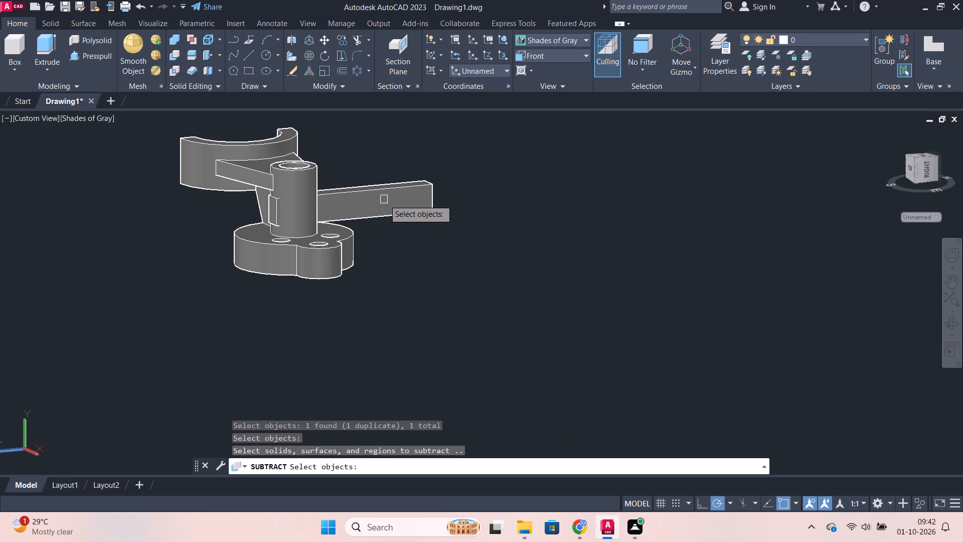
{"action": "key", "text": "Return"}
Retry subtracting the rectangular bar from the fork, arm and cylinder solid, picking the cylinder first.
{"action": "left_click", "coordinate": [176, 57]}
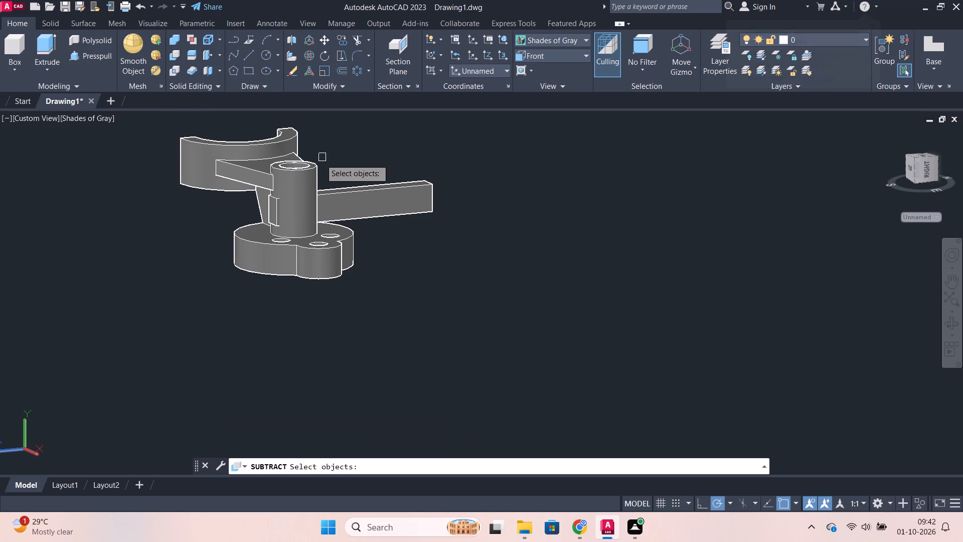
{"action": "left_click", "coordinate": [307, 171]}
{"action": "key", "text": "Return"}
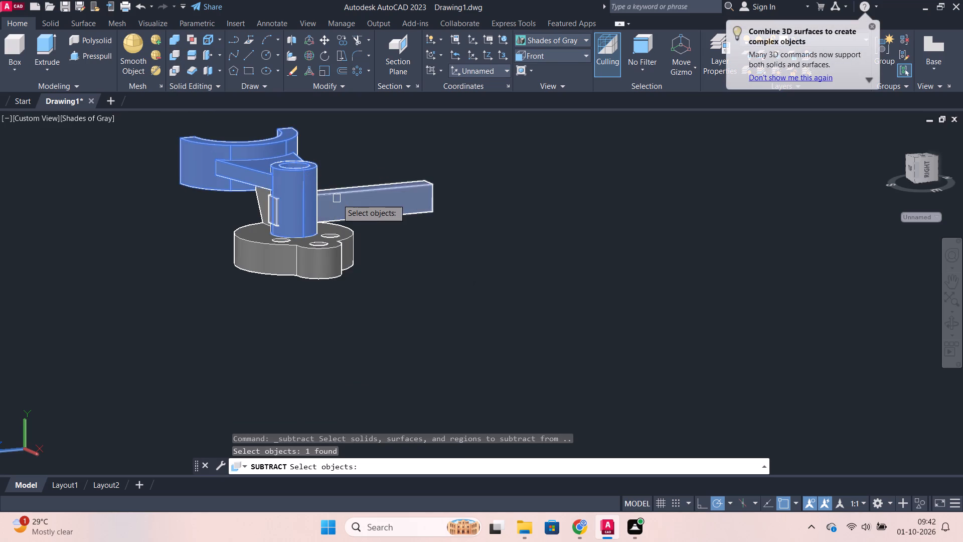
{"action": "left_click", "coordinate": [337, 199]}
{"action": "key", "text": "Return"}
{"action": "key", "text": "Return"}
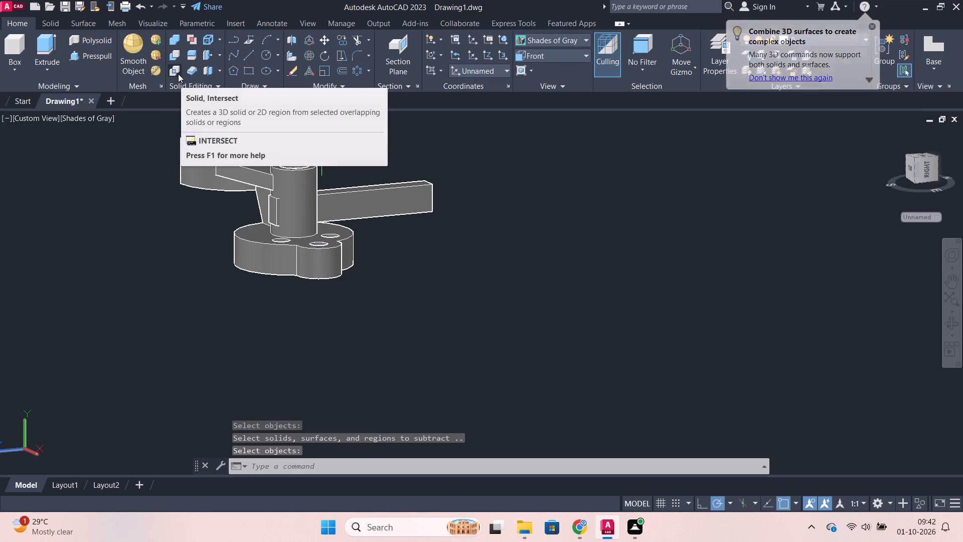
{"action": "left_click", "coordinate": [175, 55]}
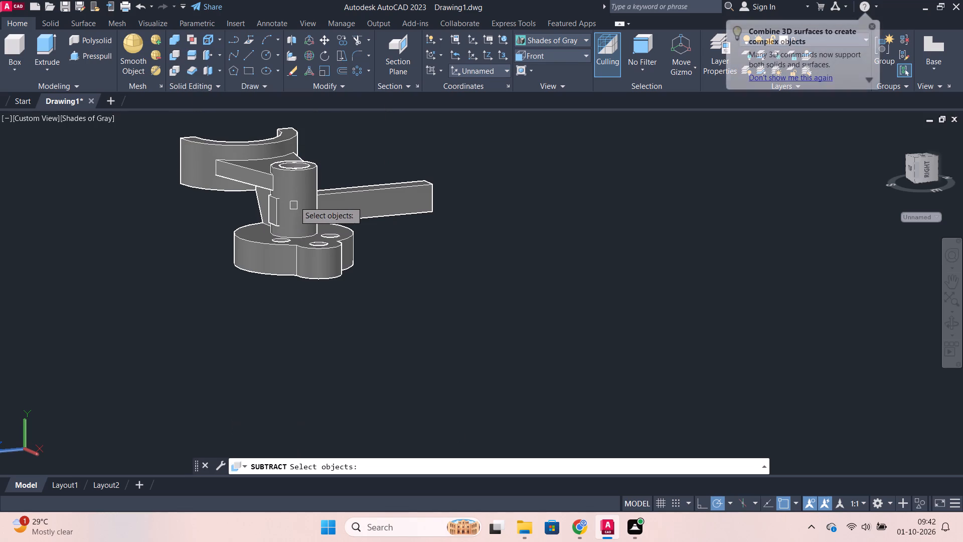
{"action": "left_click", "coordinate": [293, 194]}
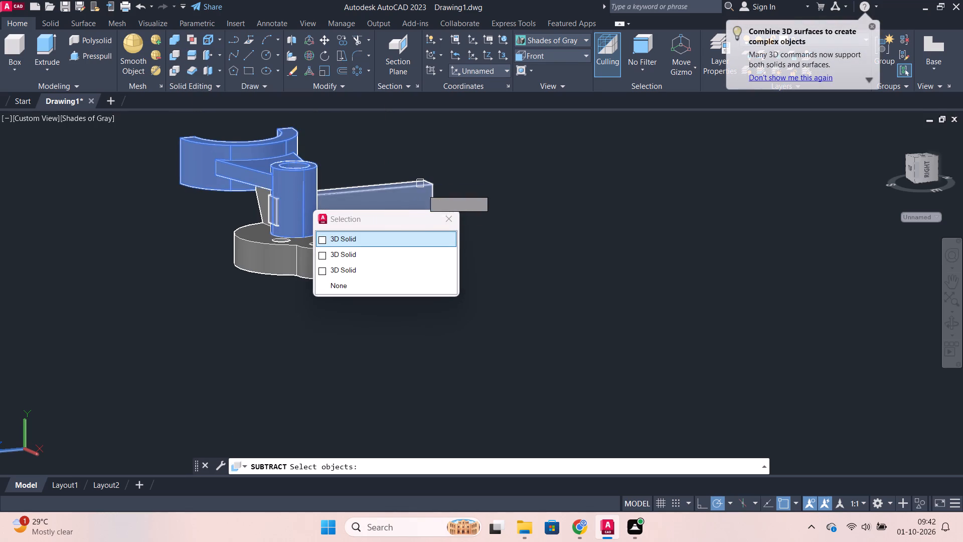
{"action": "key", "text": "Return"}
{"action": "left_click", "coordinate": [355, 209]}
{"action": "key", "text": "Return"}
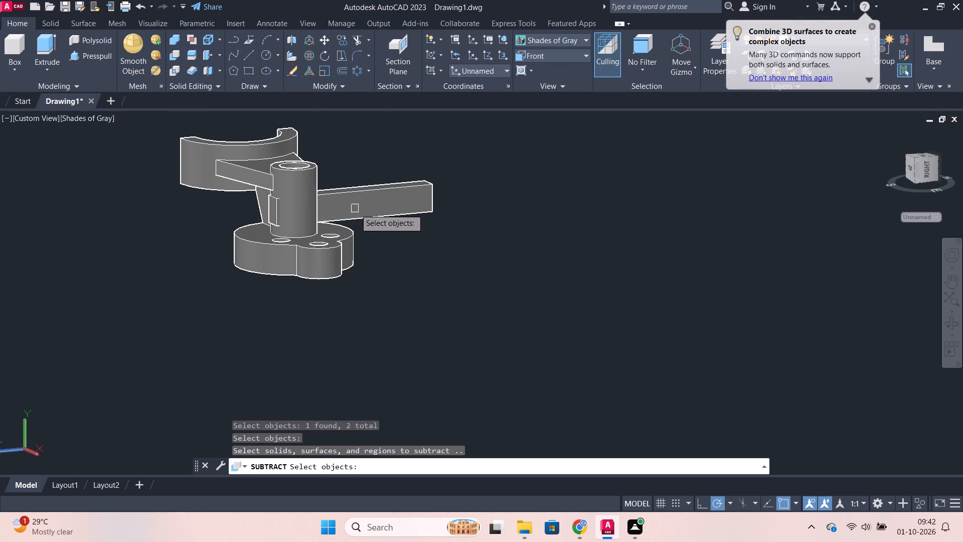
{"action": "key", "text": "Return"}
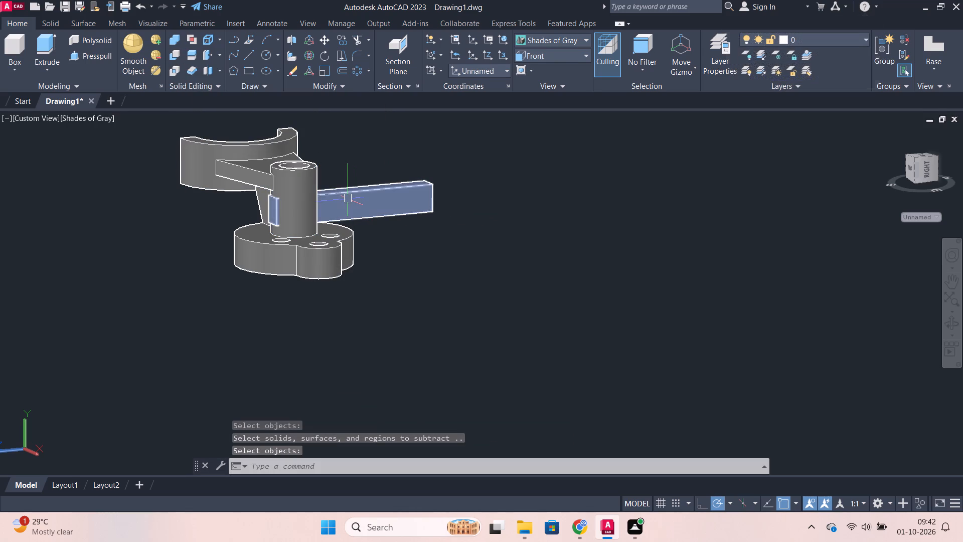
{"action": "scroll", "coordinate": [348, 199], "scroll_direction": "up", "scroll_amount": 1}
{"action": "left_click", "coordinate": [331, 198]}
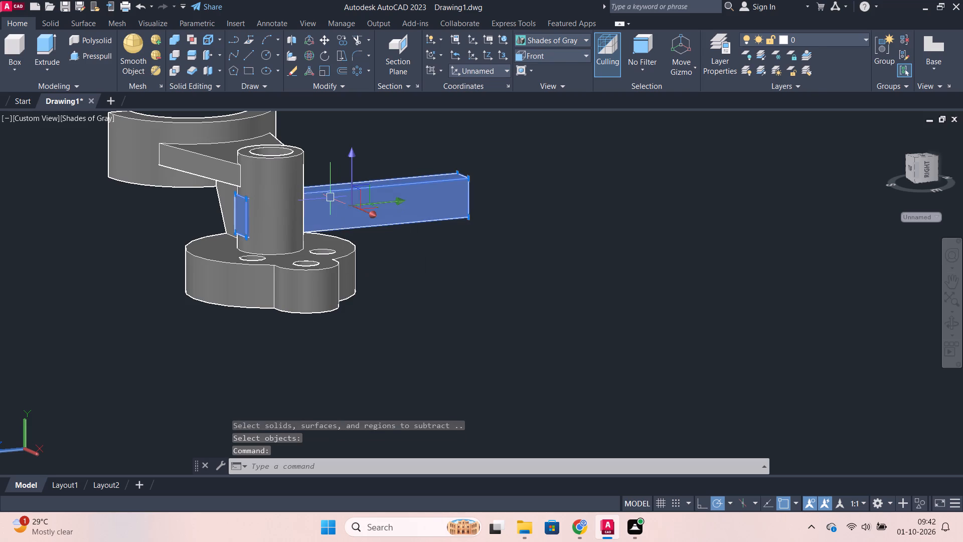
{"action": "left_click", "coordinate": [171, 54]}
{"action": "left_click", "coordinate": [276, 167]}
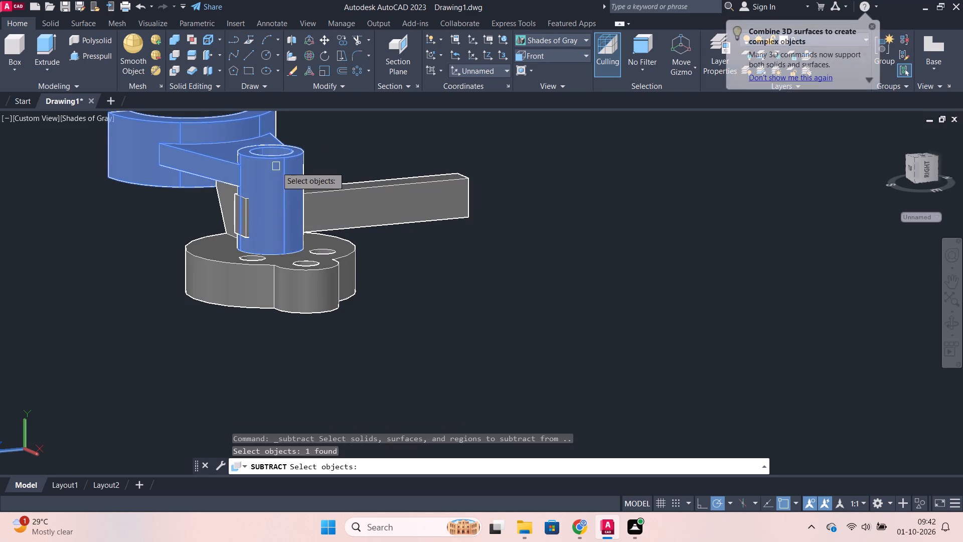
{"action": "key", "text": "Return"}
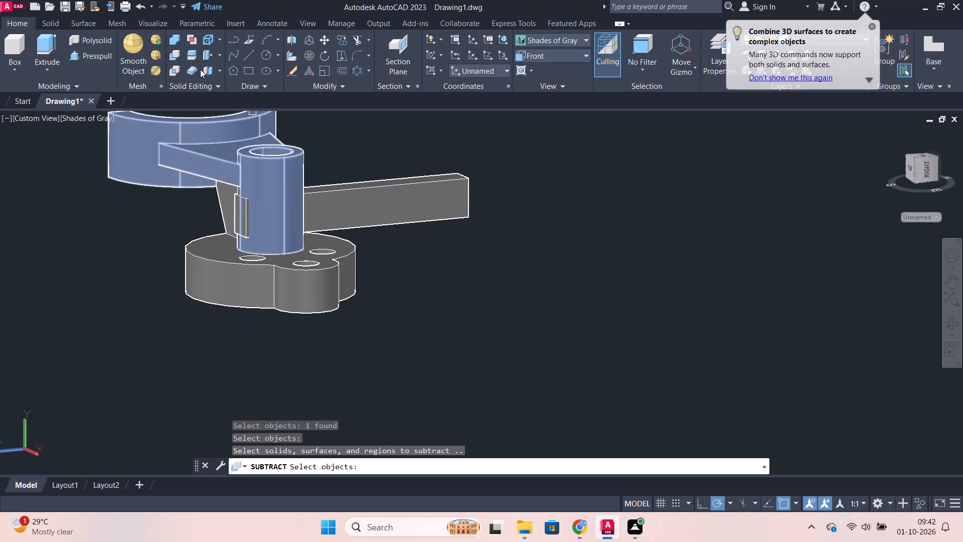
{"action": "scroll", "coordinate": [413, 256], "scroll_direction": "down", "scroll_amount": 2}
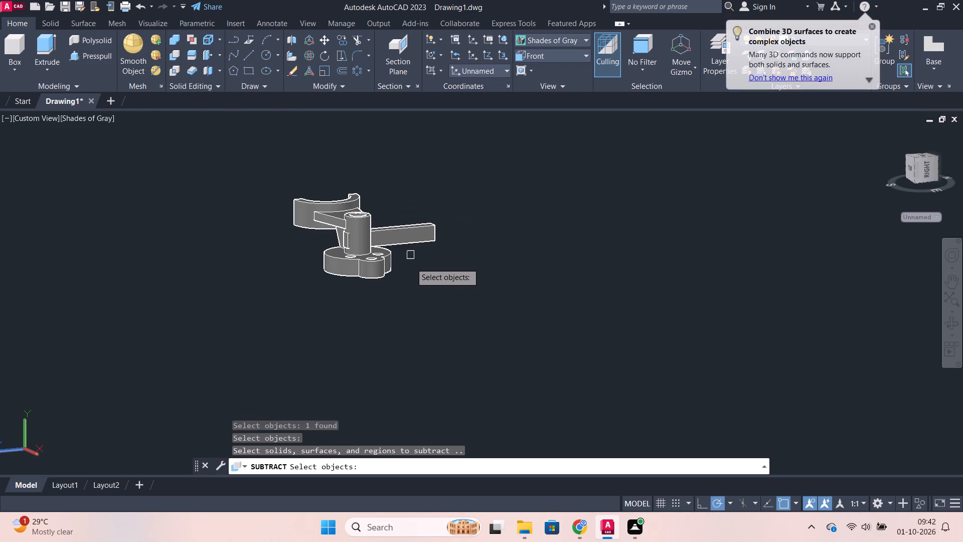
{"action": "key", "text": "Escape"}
Union the rectangular bar with the fork, arm and cylinder solid.
{"action": "left_click", "coordinate": [178, 40]}
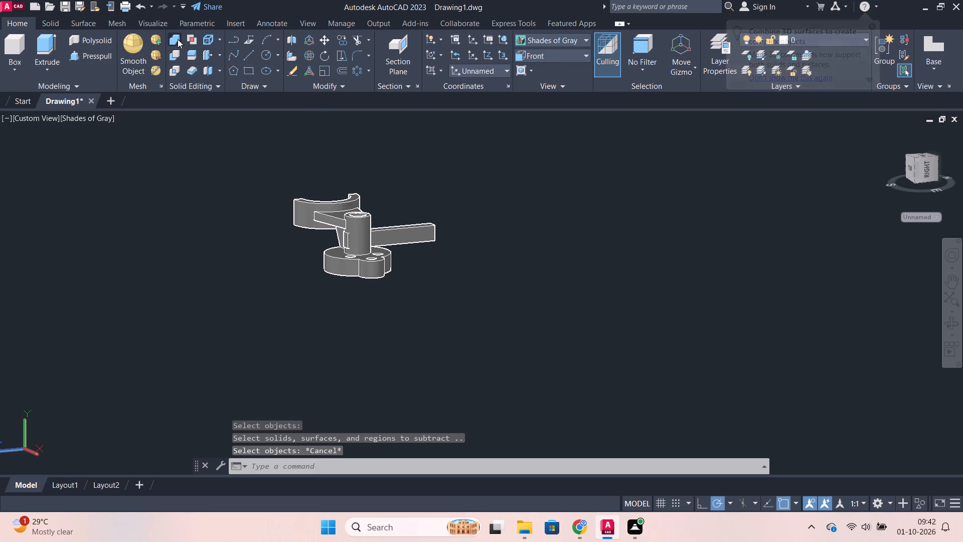
{"action": "scroll", "coordinate": [334, 194], "scroll_direction": "up", "scroll_amount": 2}
{"action": "left_click", "coordinate": [393, 263]}
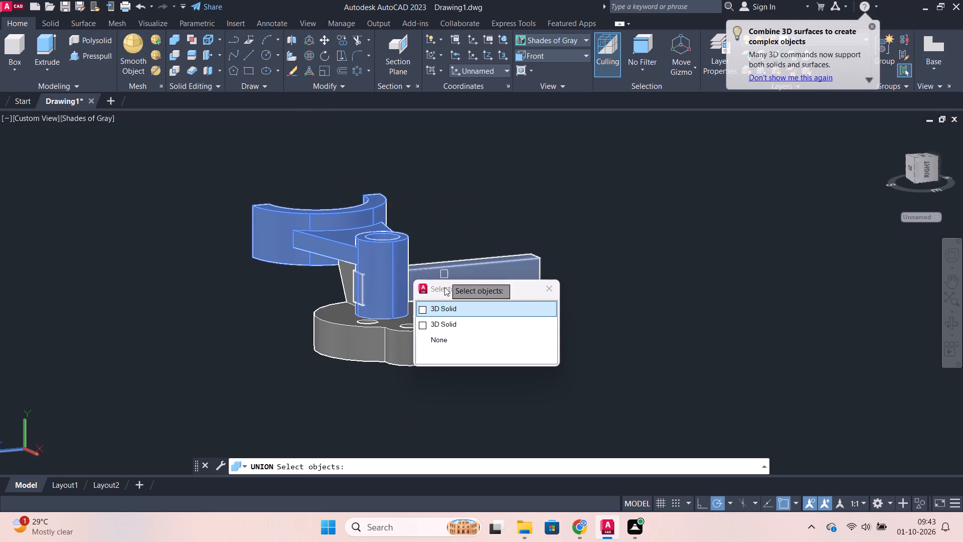
{"action": "left_click", "coordinate": [449, 313]}
{"action": "left_click", "coordinate": [456, 280]}
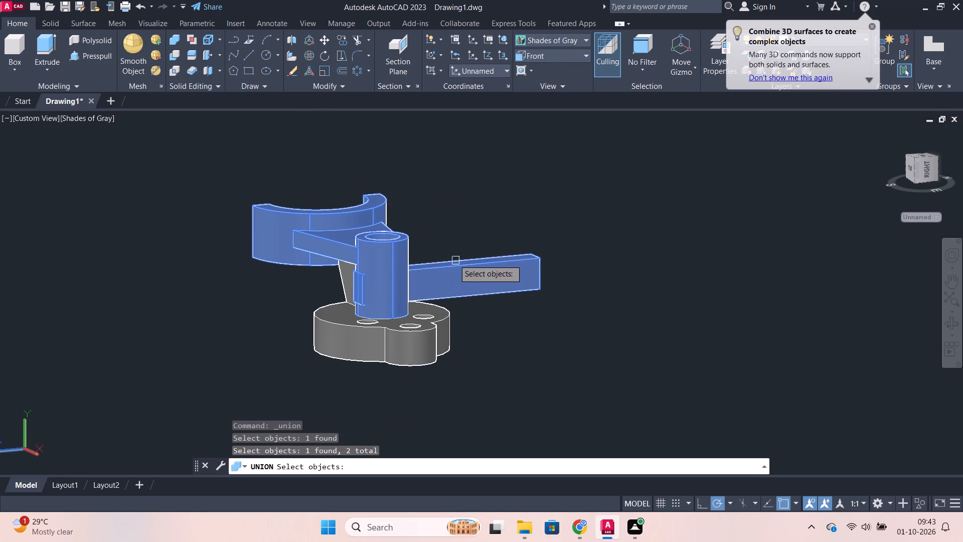
{"action": "key", "text": "Return"}
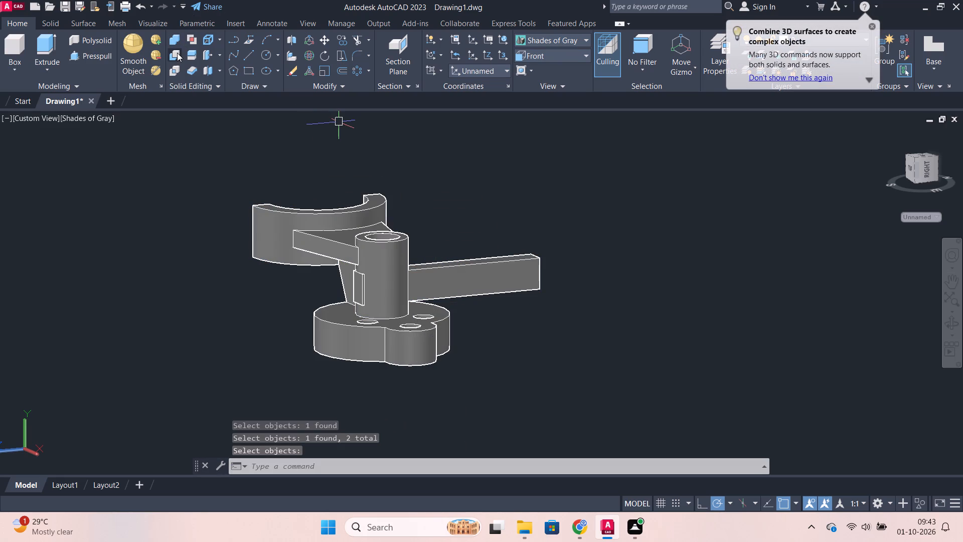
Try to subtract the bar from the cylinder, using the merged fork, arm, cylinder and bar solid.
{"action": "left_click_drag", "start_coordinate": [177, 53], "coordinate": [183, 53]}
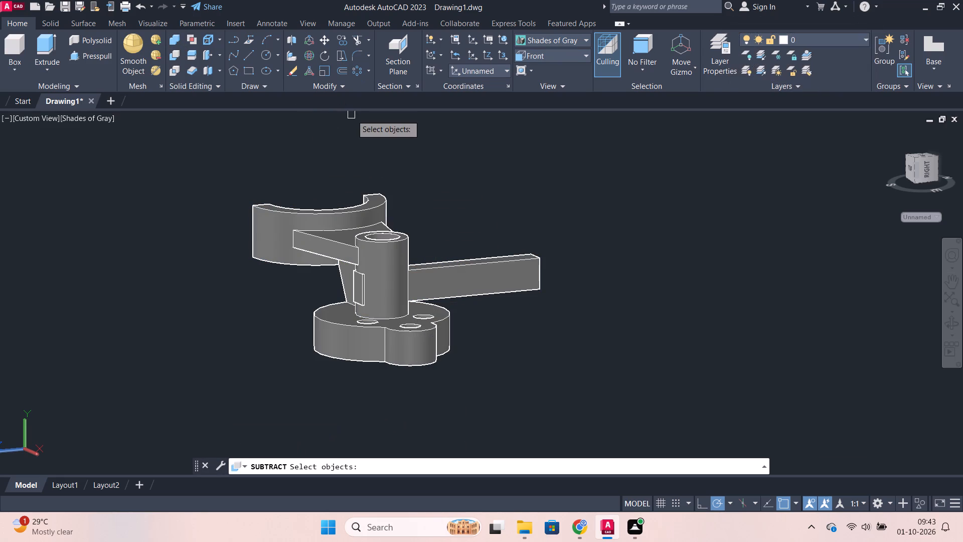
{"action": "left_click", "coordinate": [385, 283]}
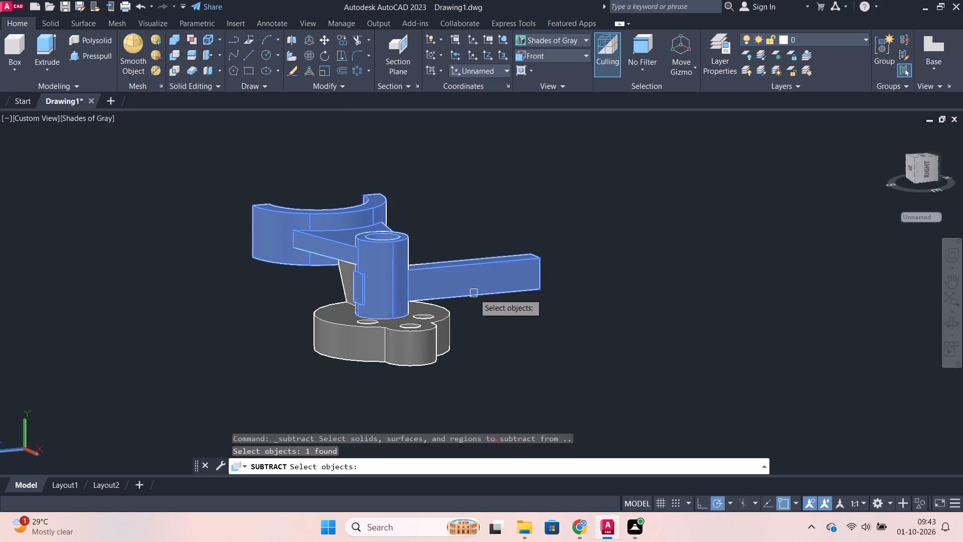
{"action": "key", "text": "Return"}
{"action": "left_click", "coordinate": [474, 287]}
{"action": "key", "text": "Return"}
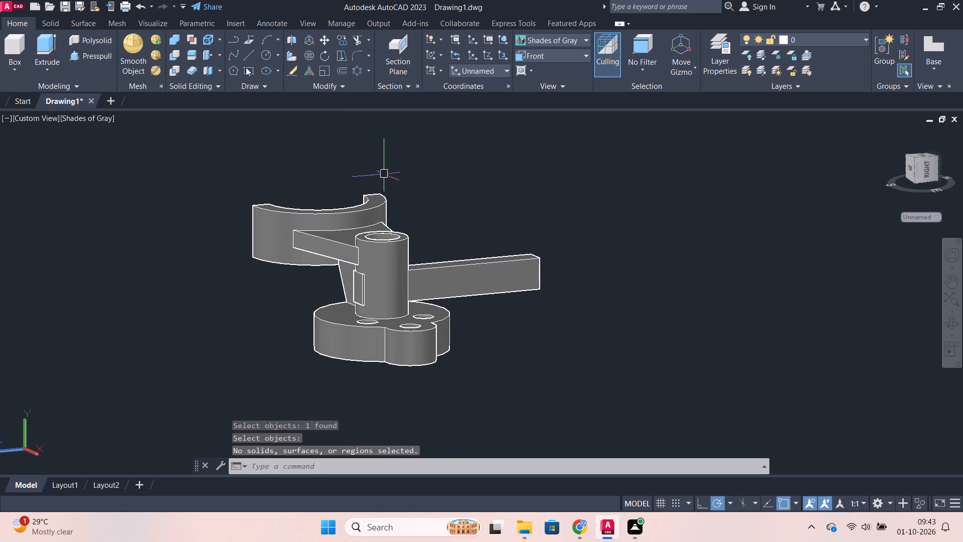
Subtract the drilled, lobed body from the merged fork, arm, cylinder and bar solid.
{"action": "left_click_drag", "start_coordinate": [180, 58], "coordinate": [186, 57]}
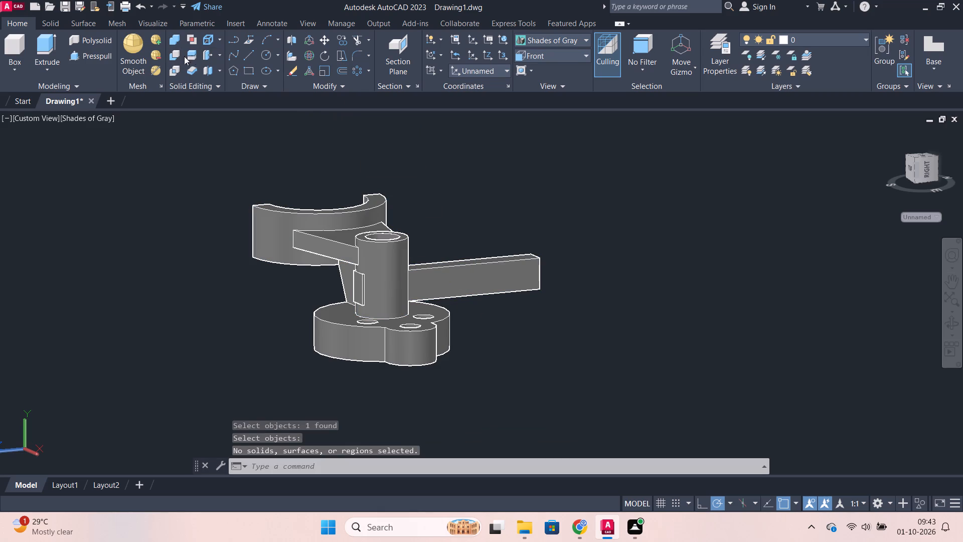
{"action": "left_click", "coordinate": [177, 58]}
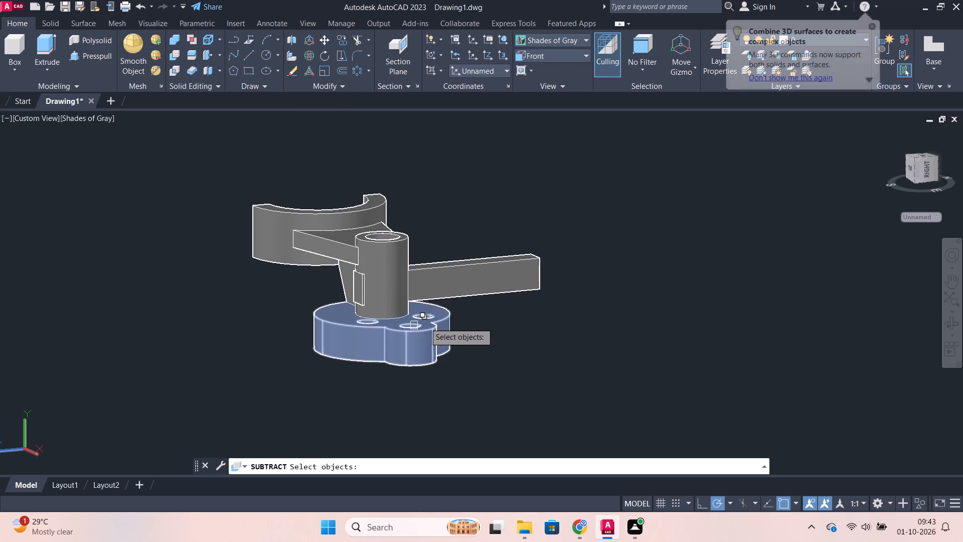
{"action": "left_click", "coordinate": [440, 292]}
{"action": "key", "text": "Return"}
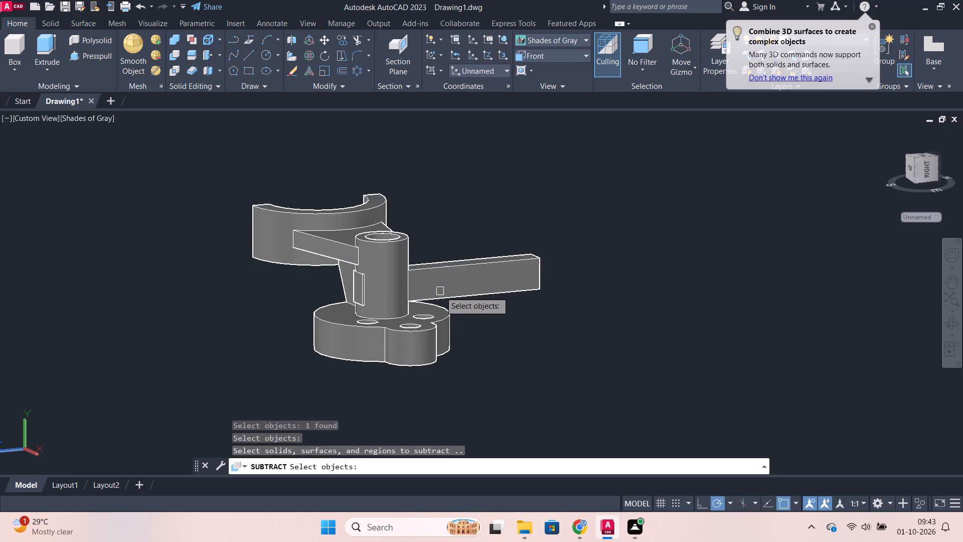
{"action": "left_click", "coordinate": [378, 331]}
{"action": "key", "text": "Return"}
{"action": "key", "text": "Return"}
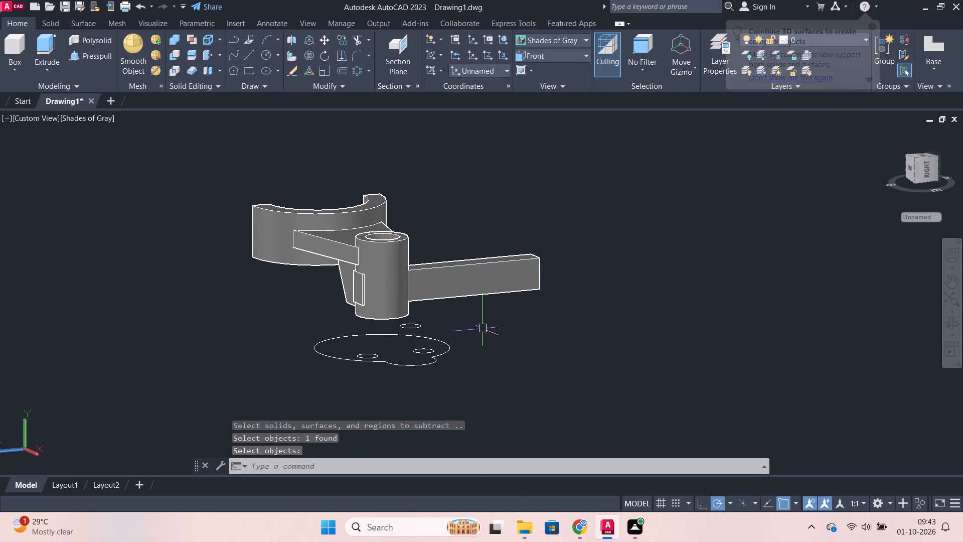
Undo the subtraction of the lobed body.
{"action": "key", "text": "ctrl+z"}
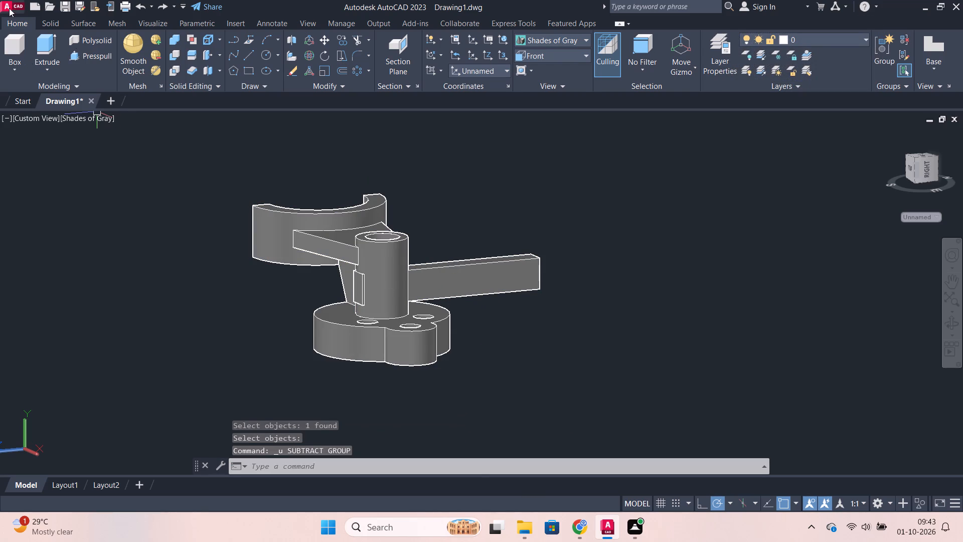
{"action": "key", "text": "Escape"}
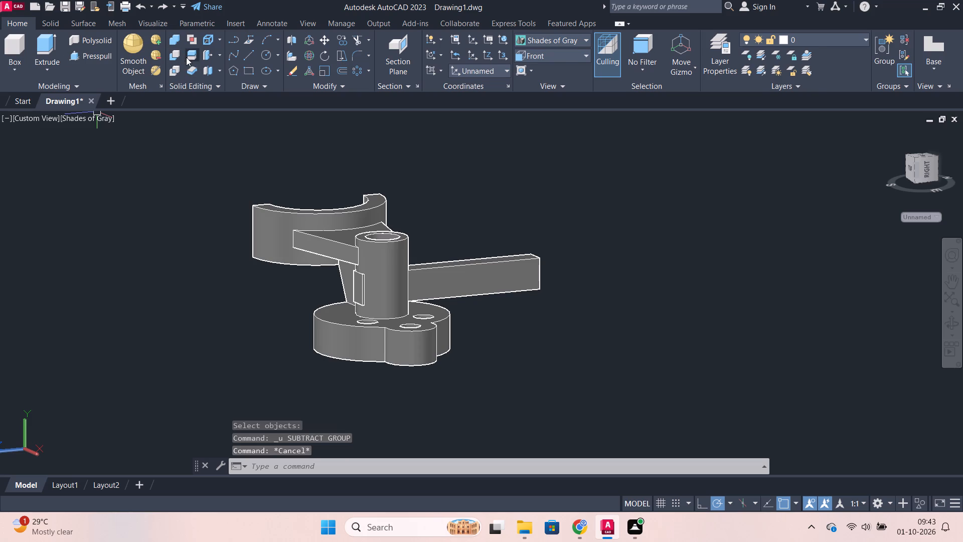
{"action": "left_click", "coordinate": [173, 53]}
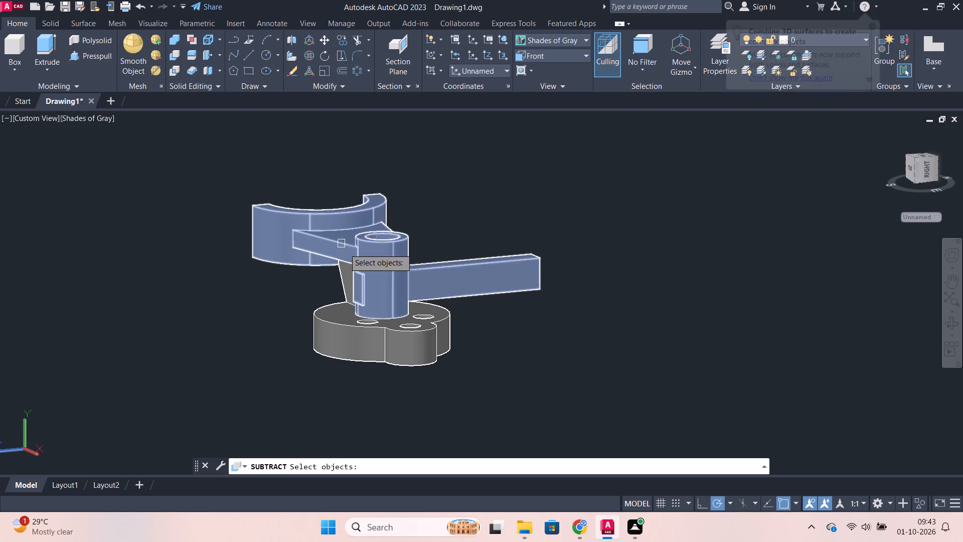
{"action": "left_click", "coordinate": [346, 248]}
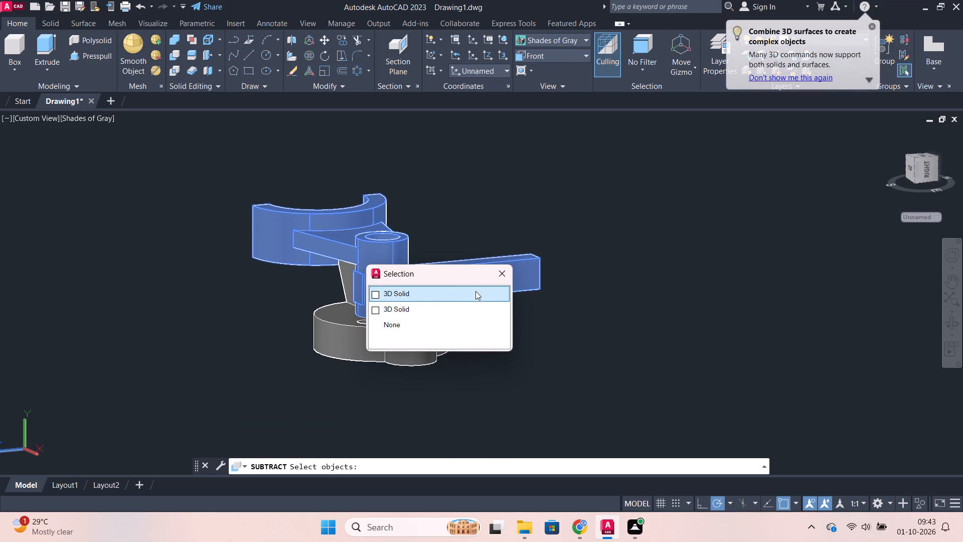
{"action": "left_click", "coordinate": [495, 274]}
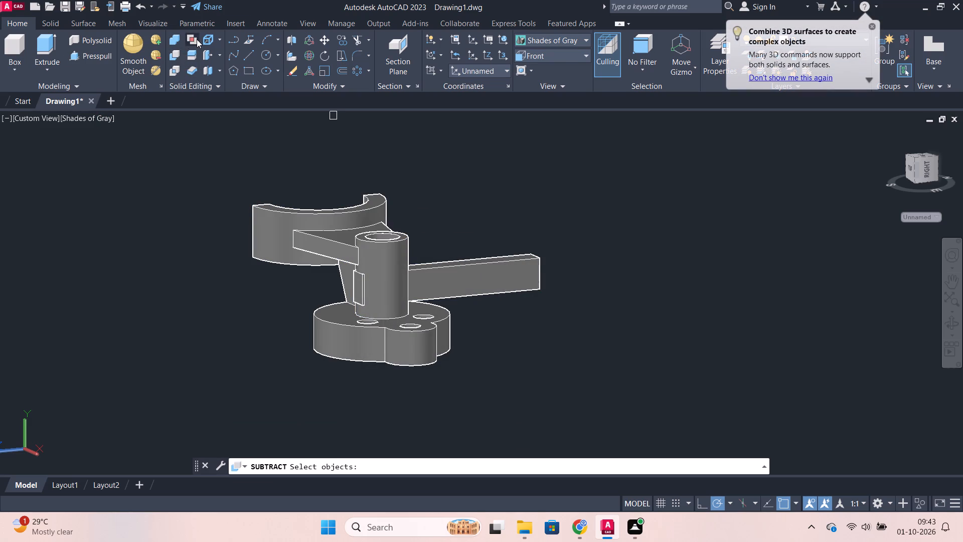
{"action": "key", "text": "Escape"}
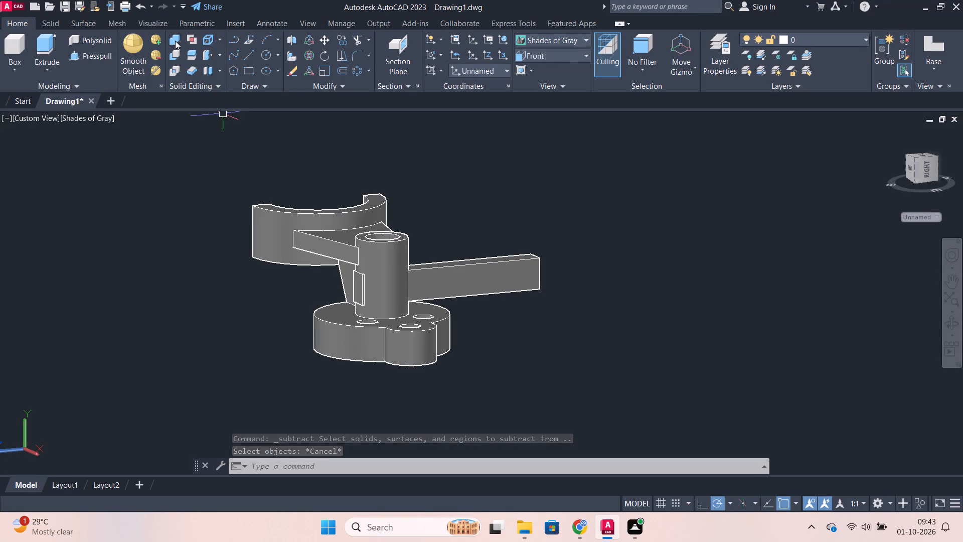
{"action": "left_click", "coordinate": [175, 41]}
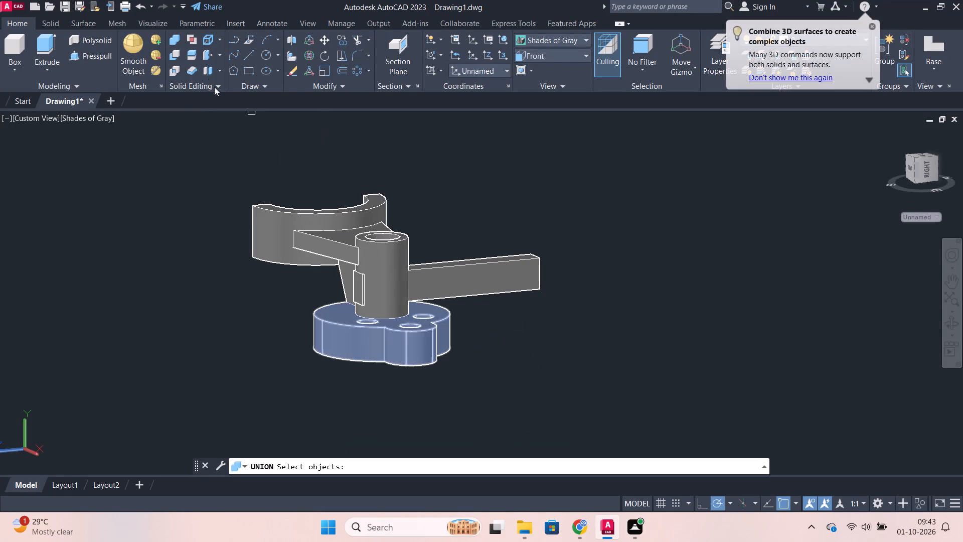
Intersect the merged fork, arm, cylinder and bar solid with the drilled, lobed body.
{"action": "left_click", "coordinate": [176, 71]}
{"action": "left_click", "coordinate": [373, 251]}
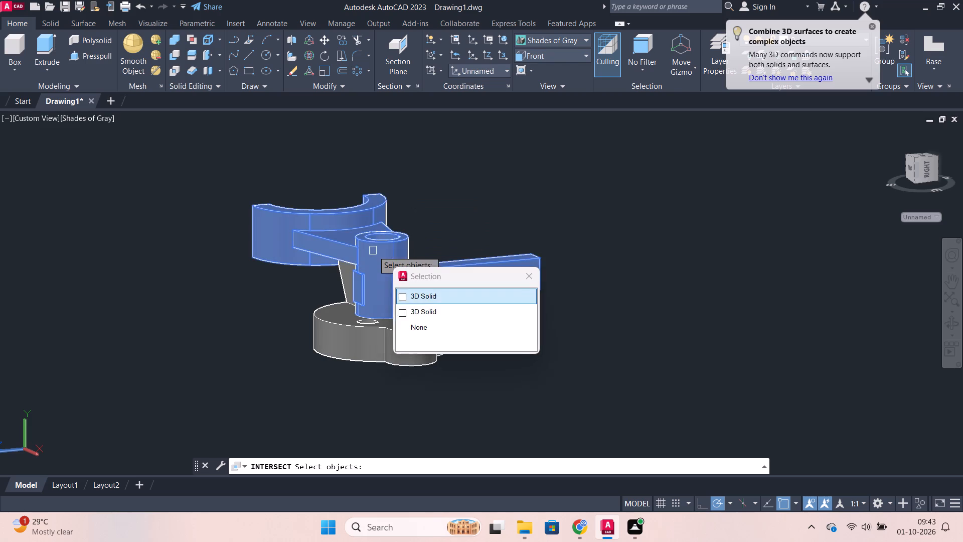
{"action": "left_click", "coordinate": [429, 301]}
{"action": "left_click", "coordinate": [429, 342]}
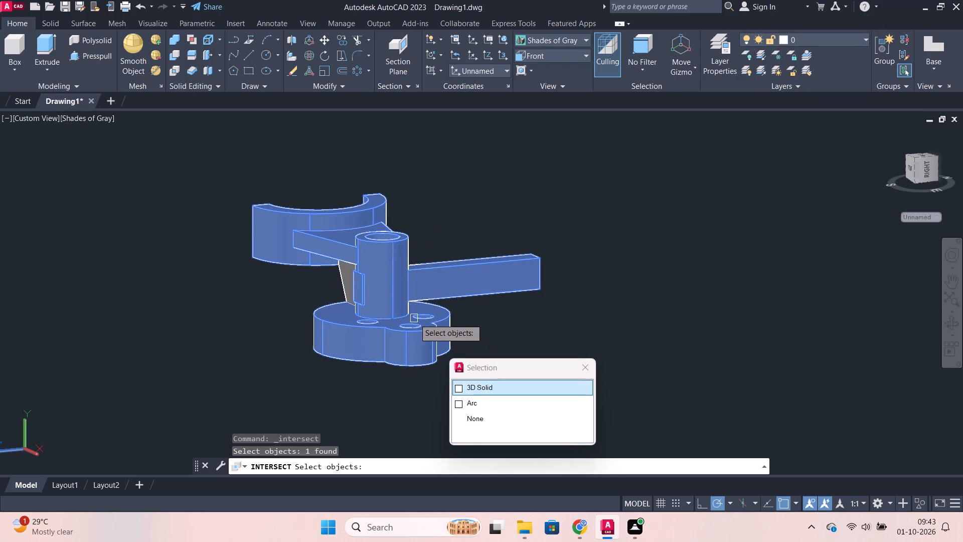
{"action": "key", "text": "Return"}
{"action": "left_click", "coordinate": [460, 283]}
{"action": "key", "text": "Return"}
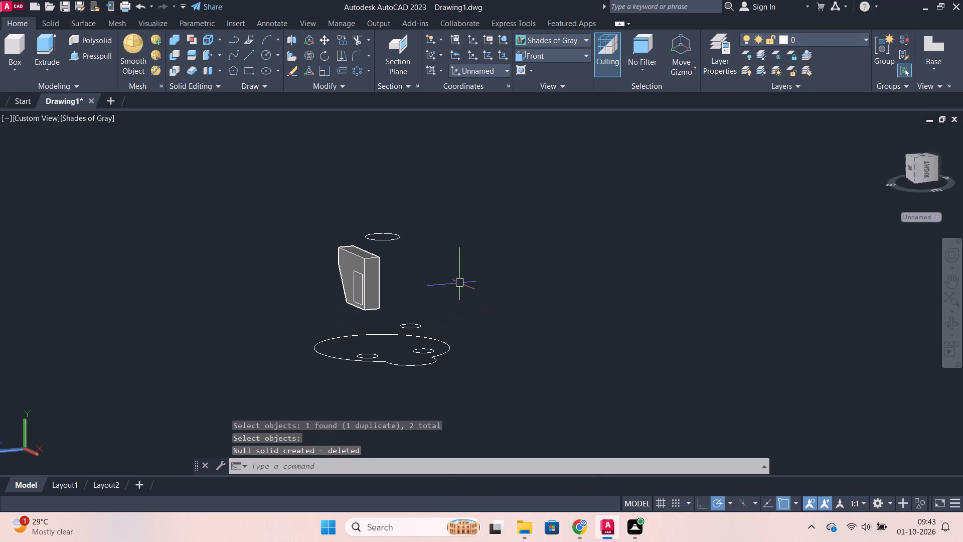
Undo the intersection, the bar union and the earlier subtractions, back to before the opening's rectangle was press-pulled.
{"action": "key", "text": "ctrl+z"}
{"action": "key", "text": "ctrl+z"}
{"action": "key", "text": "ctrl+z"}
{"action": "key", "text": "ctrl+z"}
{"action": "key", "text": "ctrl+z"}
{"action": "key", "text": "ctrl+z"}
{"action": "key", "text": "ctrl+z"}
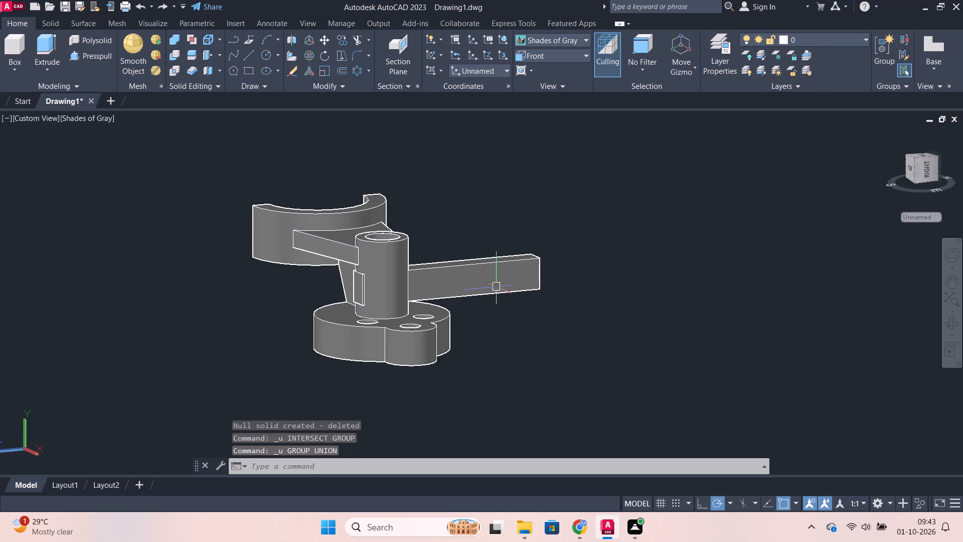
{"action": "key", "text": "ctrl+z"}
{"action": "key", "text": "ctrl+z"}
{"action": "key", "text": "ctrl+z"}
{"action": "key", "text": "ctrl+z"}
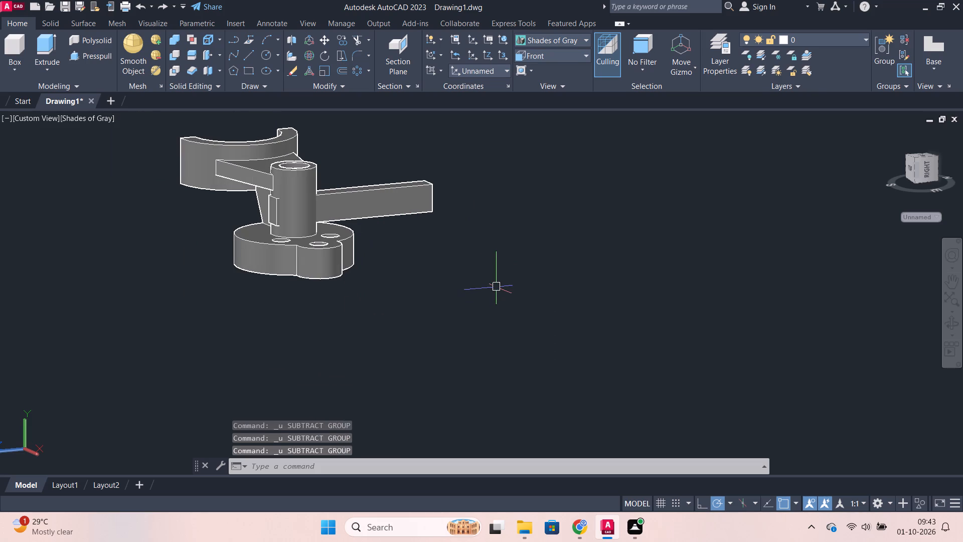
{"action": "key", "text": "ctrl+z"}
{"action": "key", "text": "ctrl+z"}
{"action": "key", "text": "ctrl+z"}
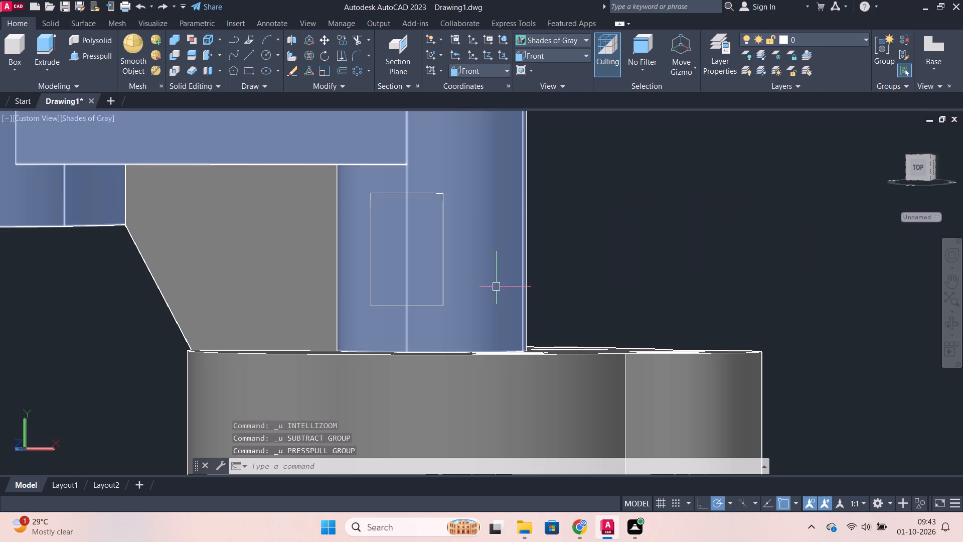
Press-pull the rectangle beside the cylinder into a bar that passes through the cylinder and out its far side.
{"action": "scroll", "coordinate": [490, 281], "scroll_direction": "down", "scroll_amount": 1}
{"action": "scroll", "coordinate": [611, 263], "scroll_direction": "down", "scroll_amount": 1}
{"action": "middle_click_drag", "start_coordinate": [602, 263], "coordinate": [564, 262], "text": "shift"}
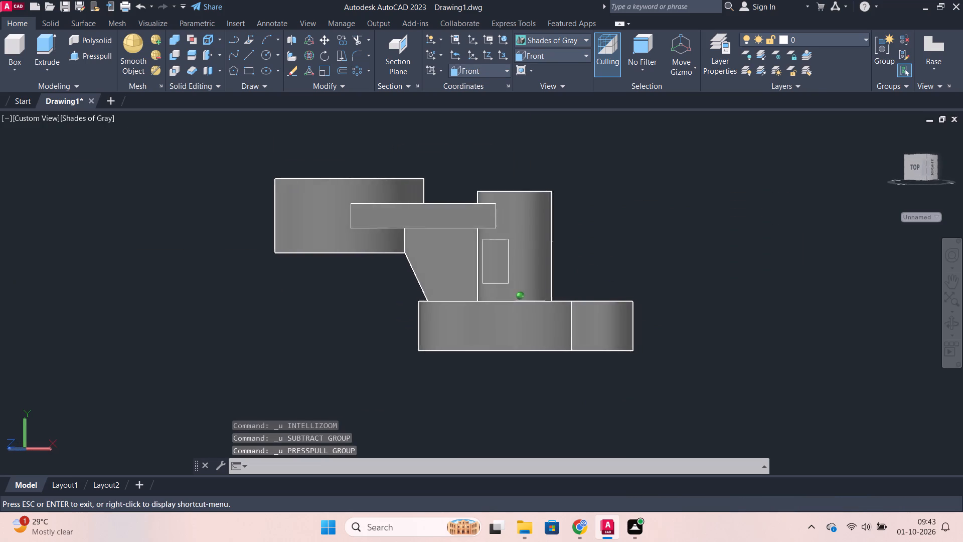
{"action": "middle_click_drag", "start_coordinate": [564, 262], "coordinate": [459, 263], "text": "shift"}
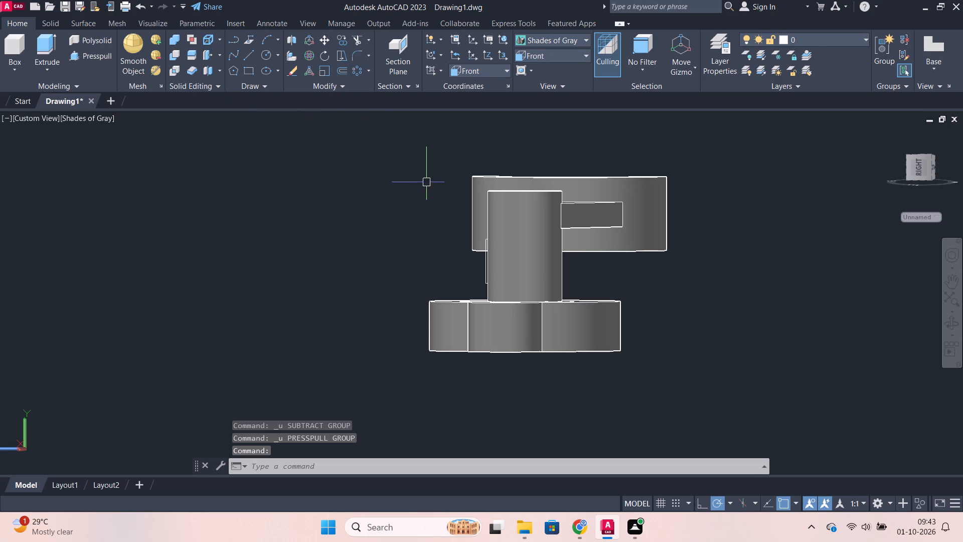
{"action": "scroll", "coordinate": [466, 280], "scroll_direction": "up", "scroll_amount": 2}
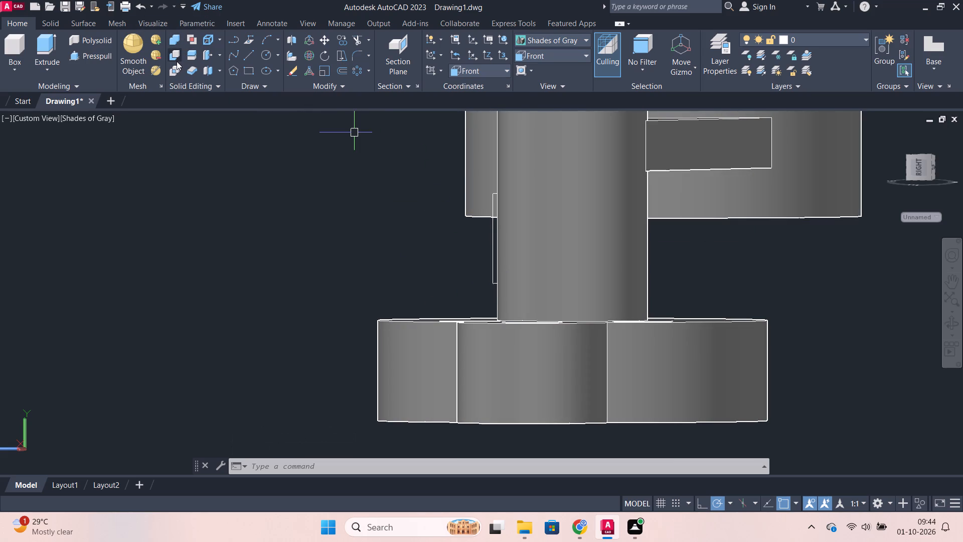
{"action": "left_click", "coordinate": [81, 57]}
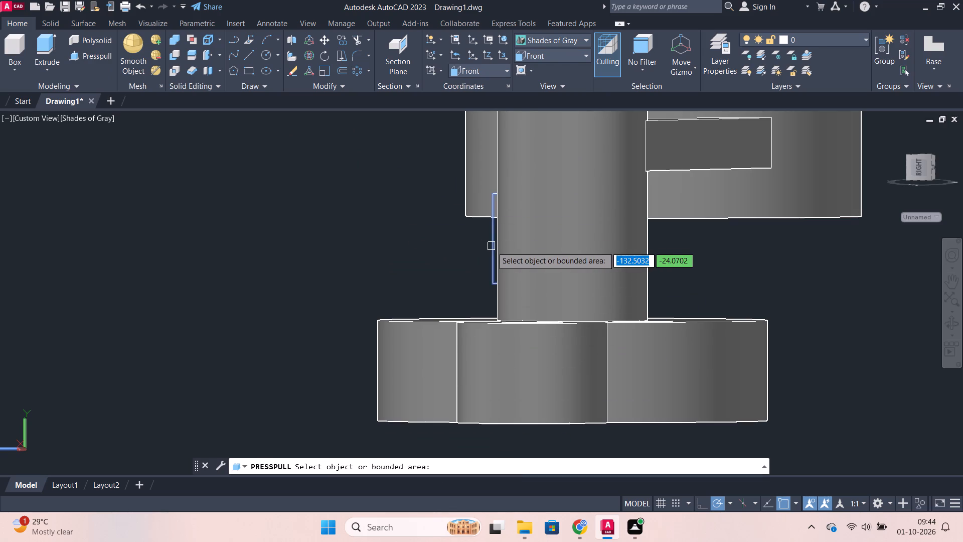
{"action": "left_click_drag", "start_coordinate": [492, 246], "coordinate": [504, 246]}
{"action": "left_click", "coordinate": [673, 272]}
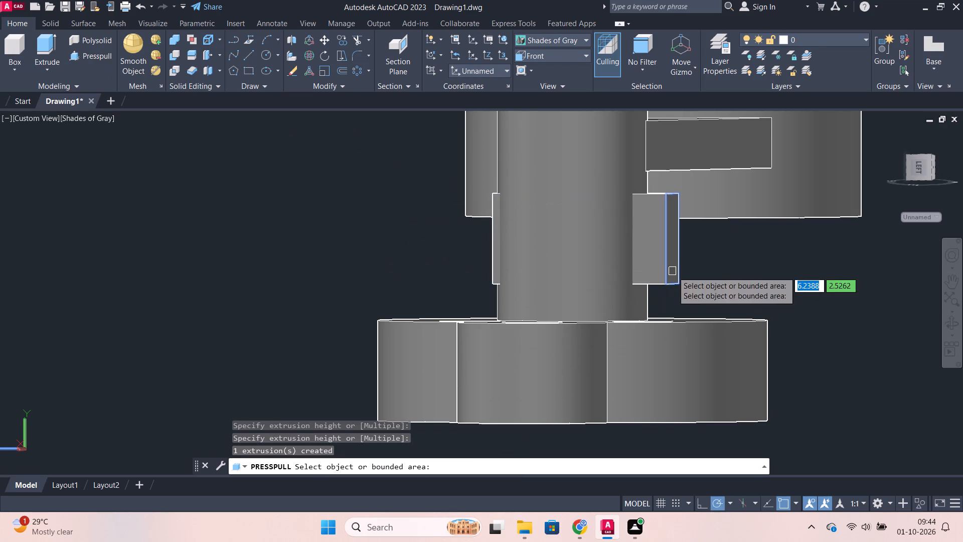
{"action": "middle_click_drag", "start_coordinate": [424, 251], "coordinate": [454, 290], "text": "shift"}
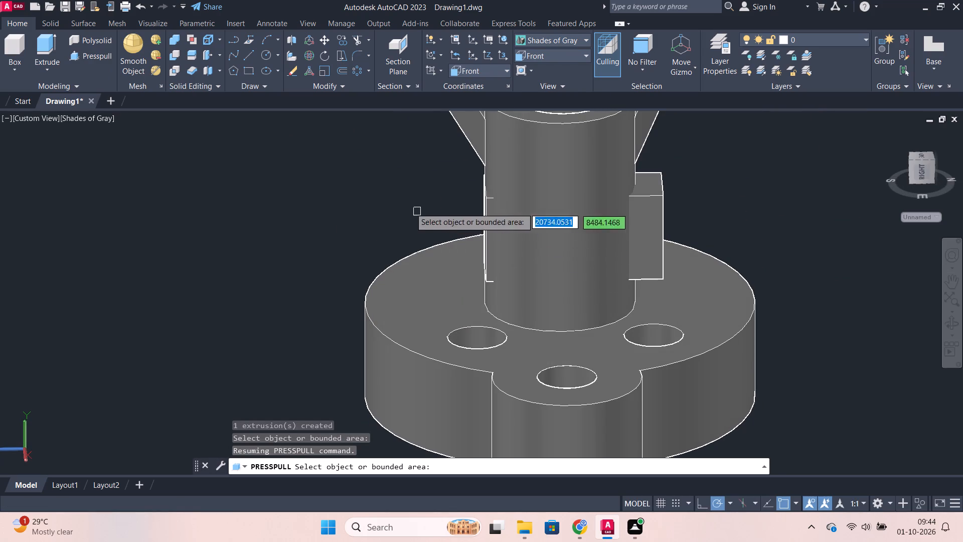
{"action": "key", "text": "Escape"}
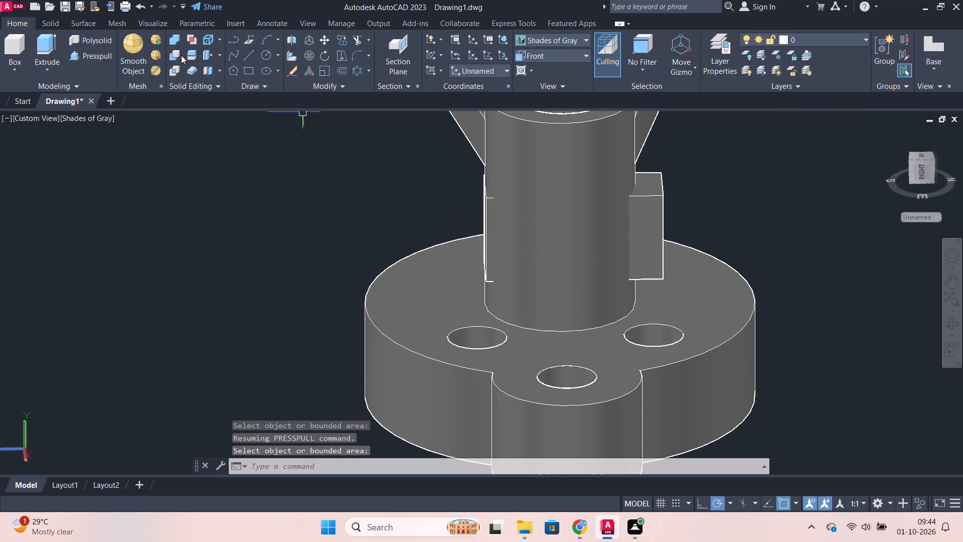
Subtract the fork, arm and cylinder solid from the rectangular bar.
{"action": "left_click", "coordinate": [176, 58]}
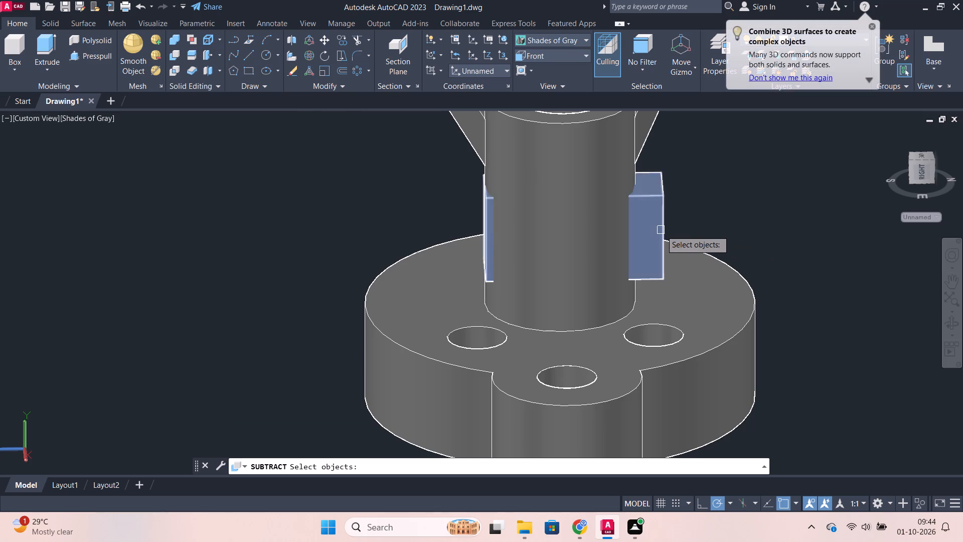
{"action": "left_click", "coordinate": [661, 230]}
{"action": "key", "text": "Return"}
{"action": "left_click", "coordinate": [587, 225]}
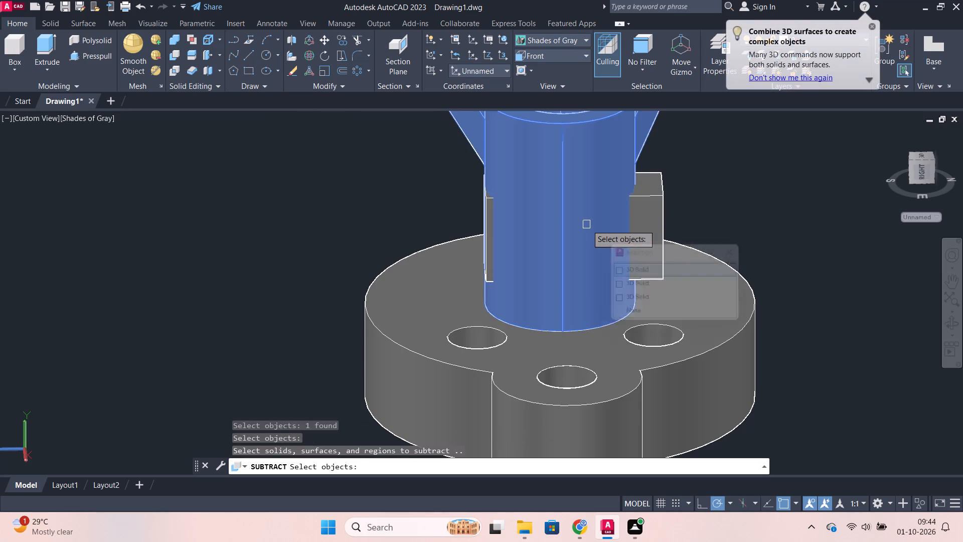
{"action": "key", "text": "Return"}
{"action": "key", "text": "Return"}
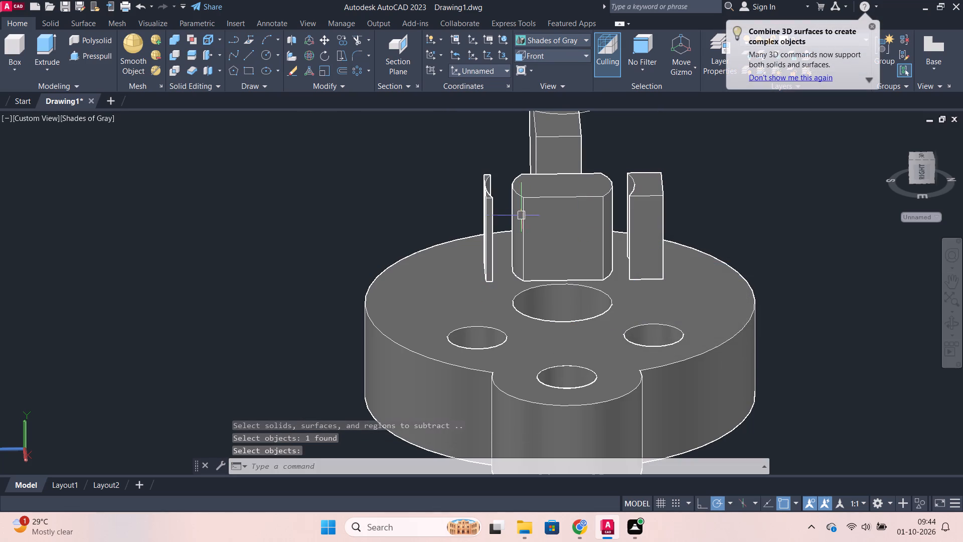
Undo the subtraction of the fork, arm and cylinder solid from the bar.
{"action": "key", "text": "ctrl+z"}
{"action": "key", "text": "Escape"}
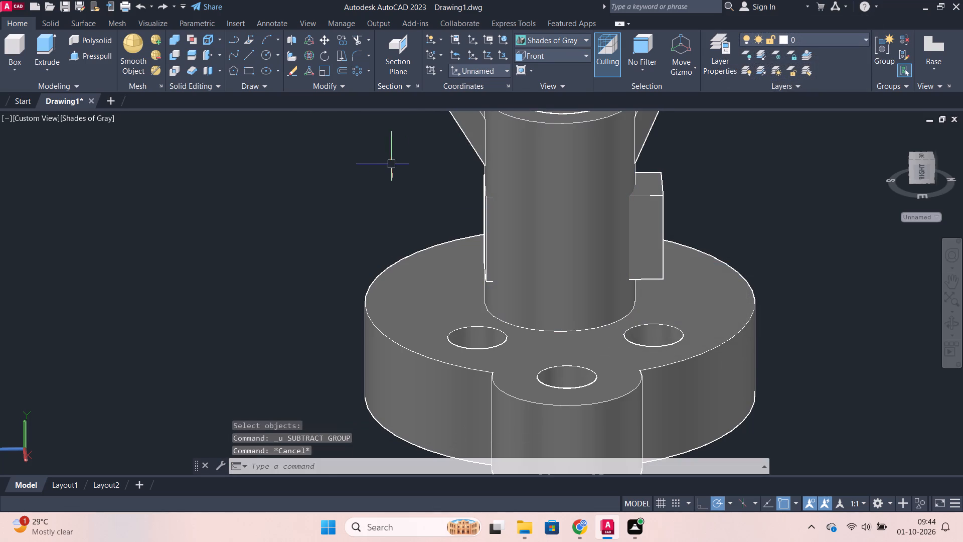
Subtract the rectangular bar from the fork, arm and cylinder solid to cut the opening through the cylinder.
{"action": "left_click", "coordinate": [173, 53]}
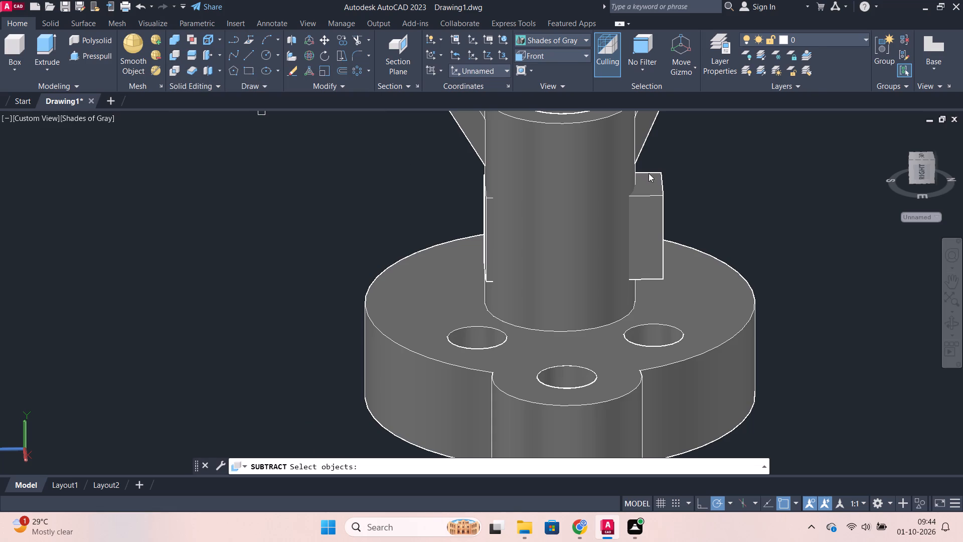
{"action": "left_click", "coordinate": [616, 153]}
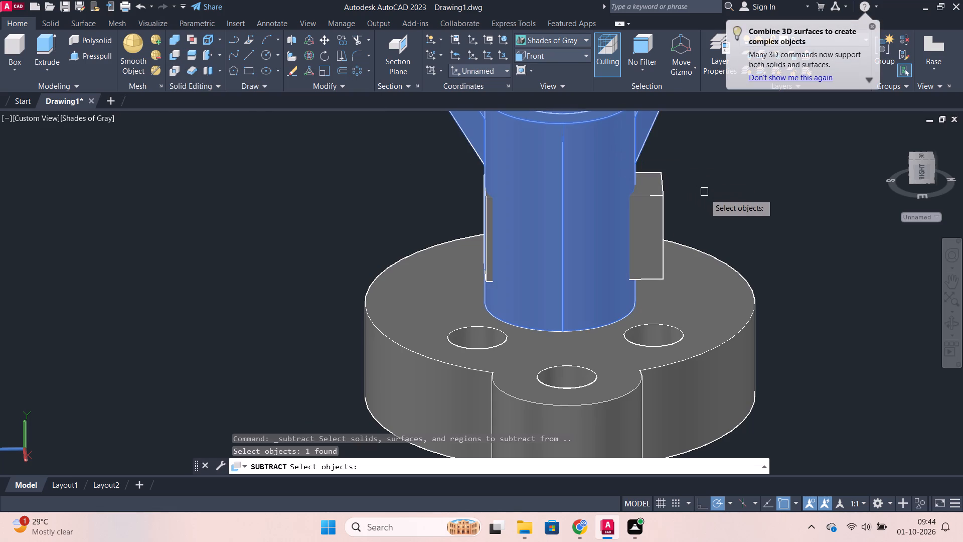
{"action": "key", "text": "Return"}
{"action": "left_click", "coordinate": [656, 221]}
{"action": "key", "text": "Return"}
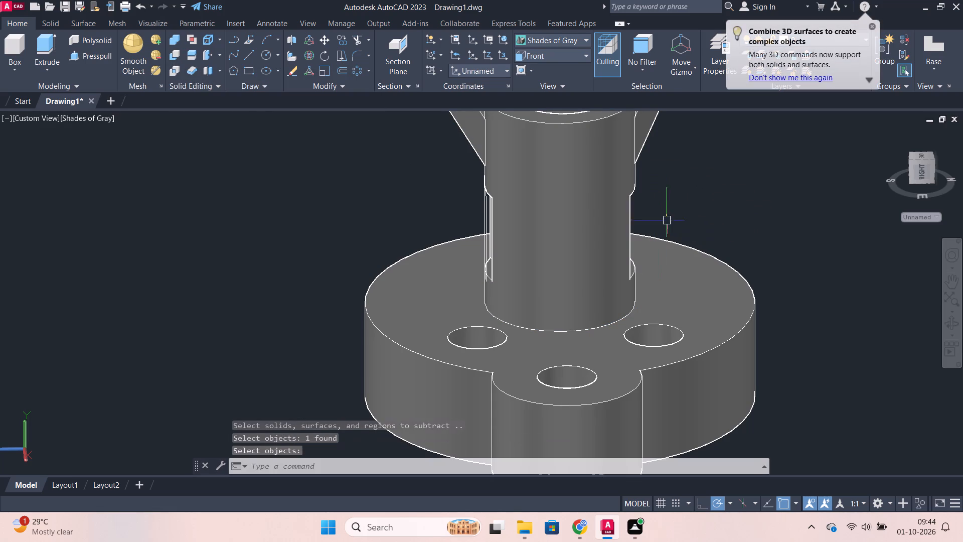
Examine the rectangular opening in the cylinder from several angles and up close.
{"action": "scroll", "coordinate": [571, 241], "scroll_direction": "down", "scroll_amount": 1}
{"action": "middle_click_drag", "start_coordinate": [679, 246], "coordinate": [778, 226], "text": "shift"}
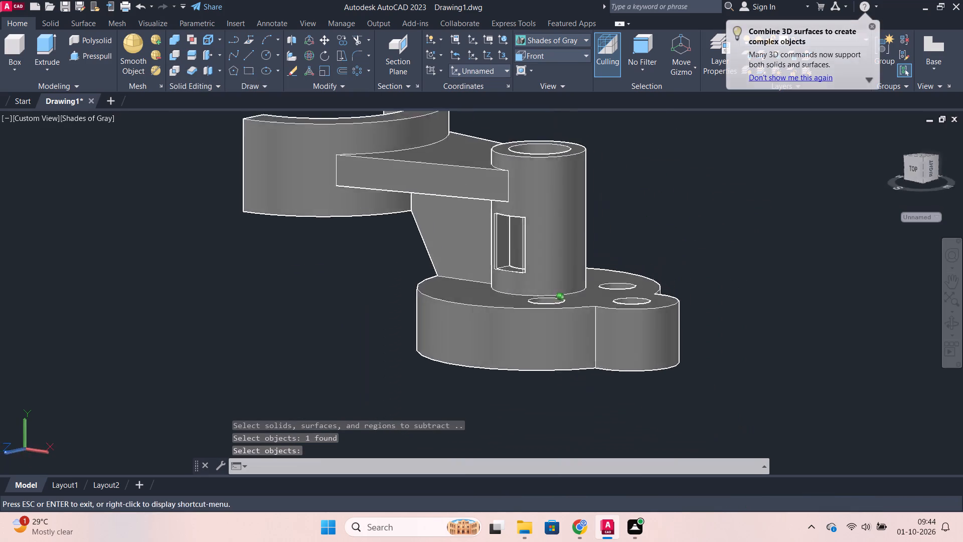
{"action": "middle_click_drag", "start_coordinate": [778, 226], "coordinate": [787, 211], "text": "shift"}
{"action": "middle_click_drag", "start_coordinate": [734, 266], "coordinate": [800, 254], "text": "shift"}
{"action": "middle_click_drag", "start_coordinate": [753, 313], "coordinate": [696, 339], "text": "shift"}
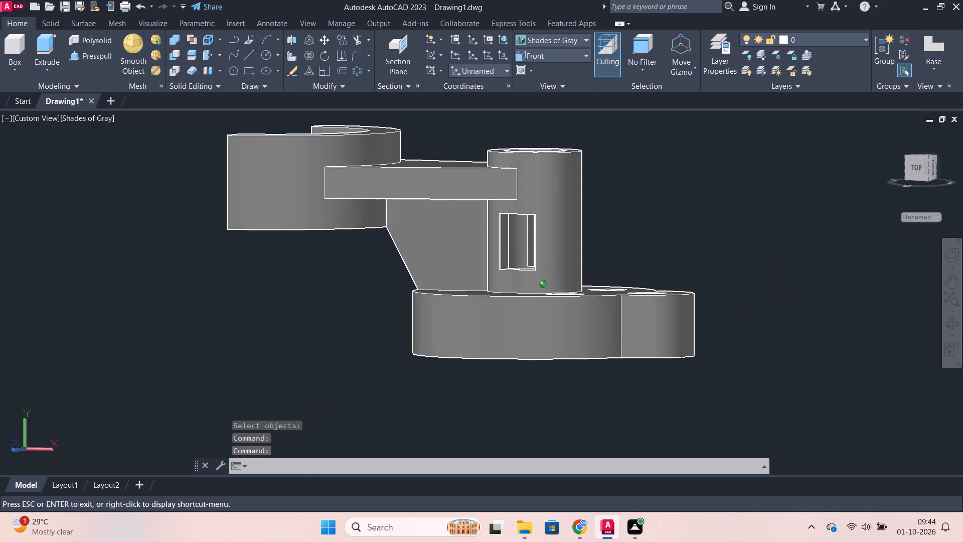
{"action": "middle_click_drag", "start_coordinate": [696, 339], "coordinate": [695, 339], "text": "shift"}
{"action": "scroll", "coordinate": [601, 295], "scroll_direction": "up", "scroll_amount": 1}
{"action": "key", "text": "Escape"}
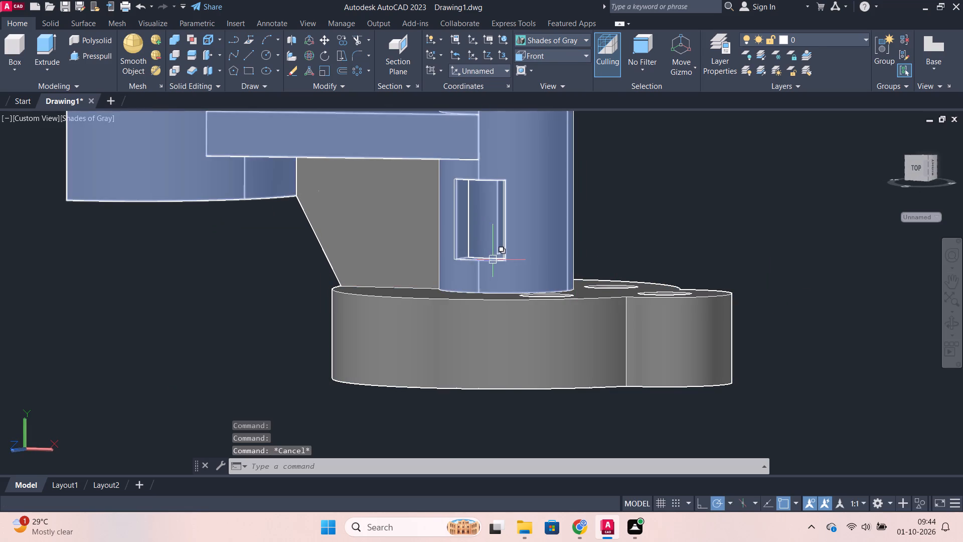
Switch to the 2D Wireframe visual style and erase the leftover rectangle outline beside the cylinder's opening.
{"action": "scroll", "coordinate": [727, 242], "scroll_direction": "down", "scroll_amount": 1}
{"action": "middle_click_drag", "start_coordinate": [742, 236], "coordinate": [661, 259], "text": "shift"}
{"action": "scroll", "coordinate": [581, 242], "scroll_direction": "up", "scroll_amount": 2}
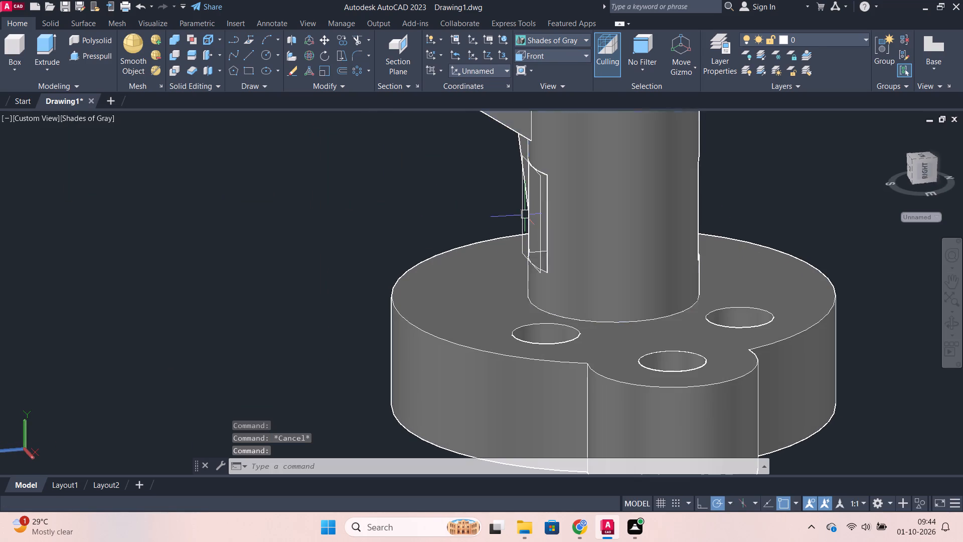
{"action": "left_click", "coordinate": [550, 40]}
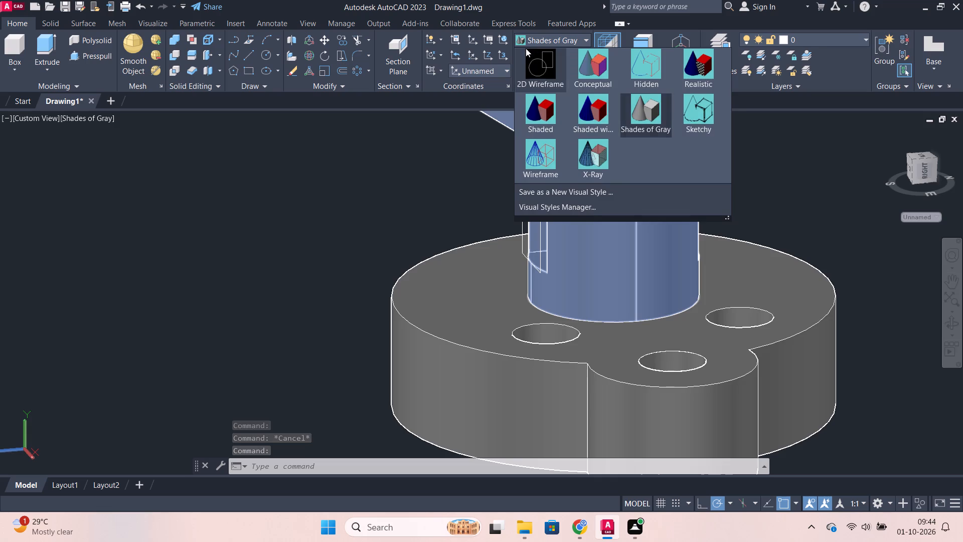
{"action": "left_click", "coordinate": [526, 51]}
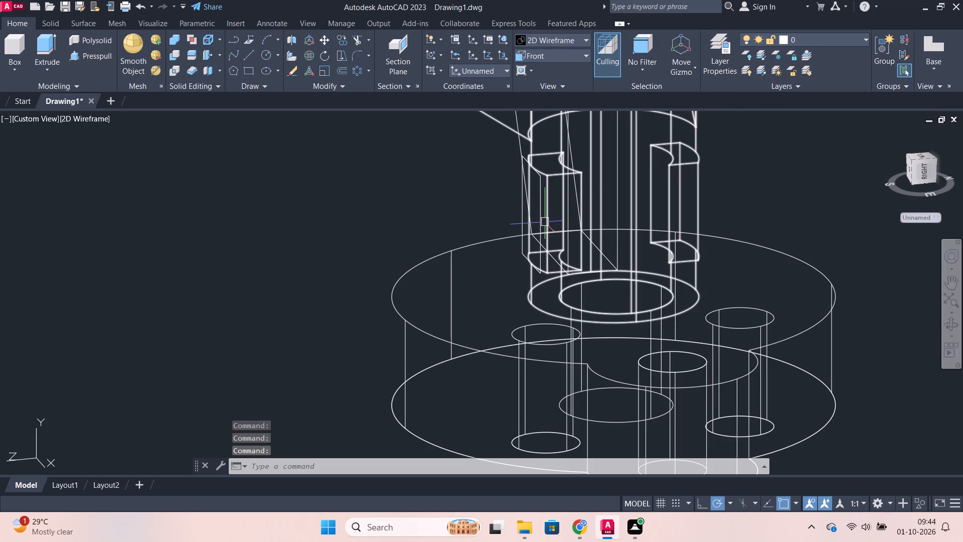
{"action": "left_click", "coordinate": [543, 227]}
{"action": "key", "text": "e"}
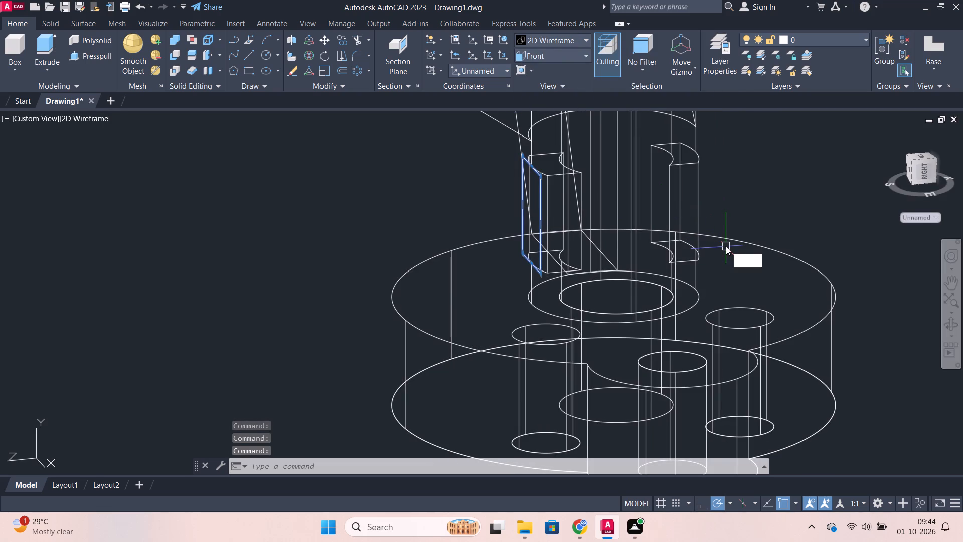
{"action": "key", "text": "Return"}
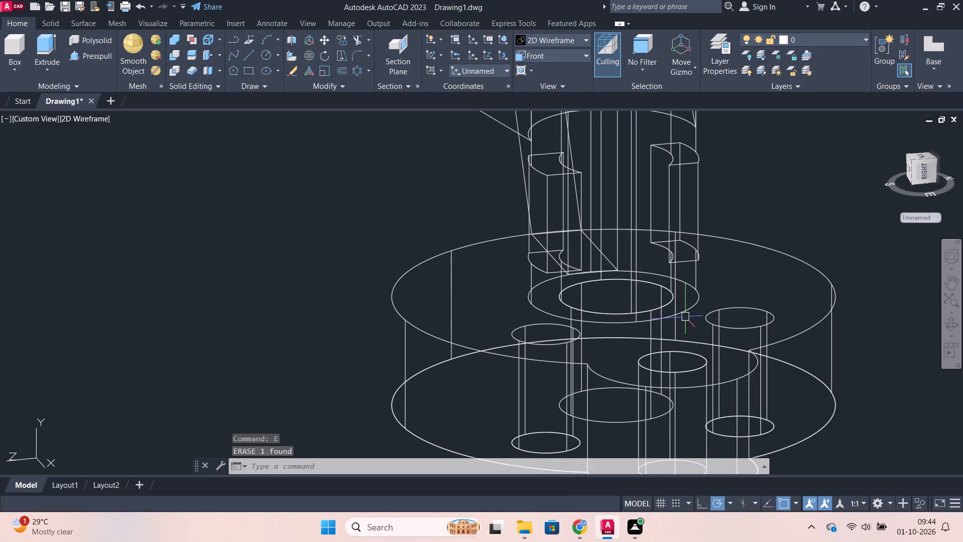
Set the visual style back to Shades of Gray and view the part with its opening.
{"action": "left_click", "coordinate": [580, 43]}
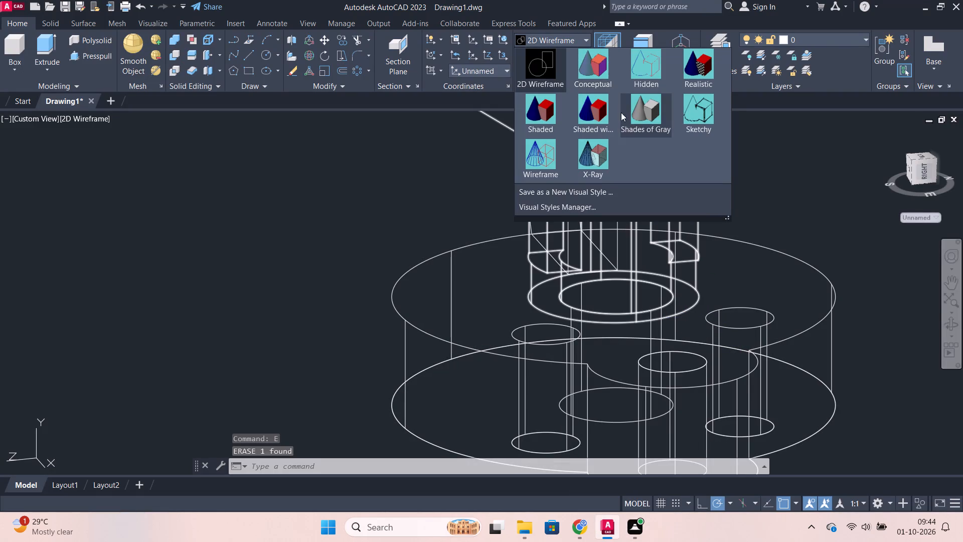
{"action": "left_click", "coordinate": [632, 112]}
{"action": "scroll", "coordinate": [613, 165], "scroll_direction": "down", "scroll_amount": 2}
{"action": "middle_click_drag", "start_coordinate": [522, 234], "coordinate": [610, 223], "text": "shift"}
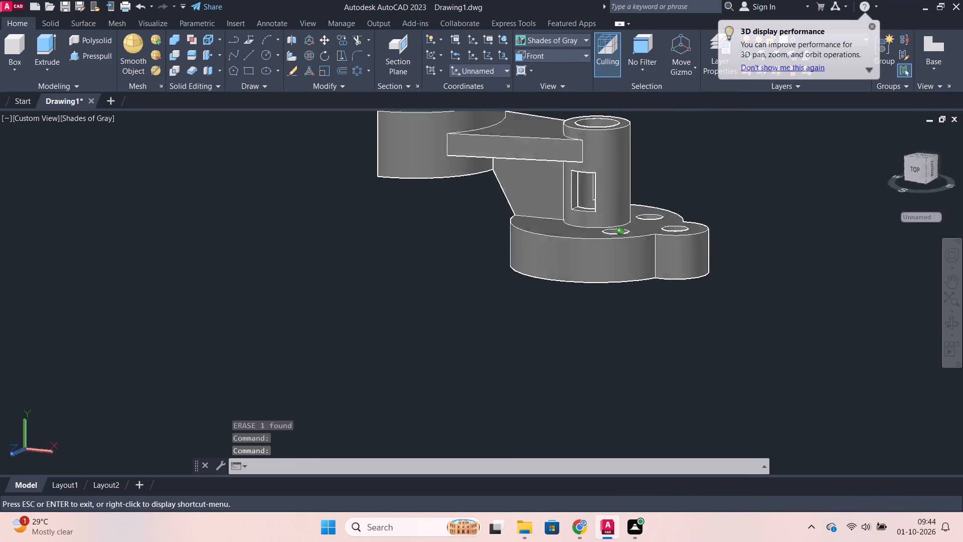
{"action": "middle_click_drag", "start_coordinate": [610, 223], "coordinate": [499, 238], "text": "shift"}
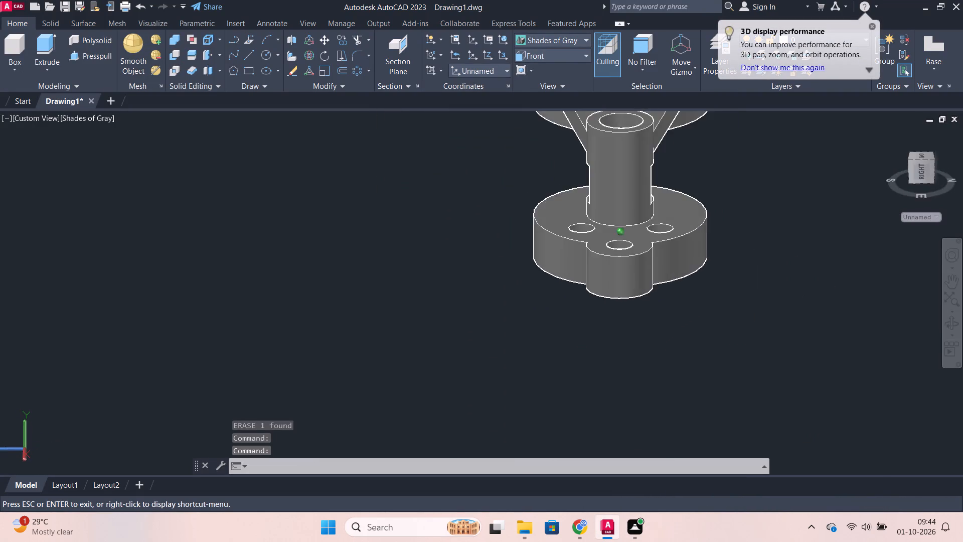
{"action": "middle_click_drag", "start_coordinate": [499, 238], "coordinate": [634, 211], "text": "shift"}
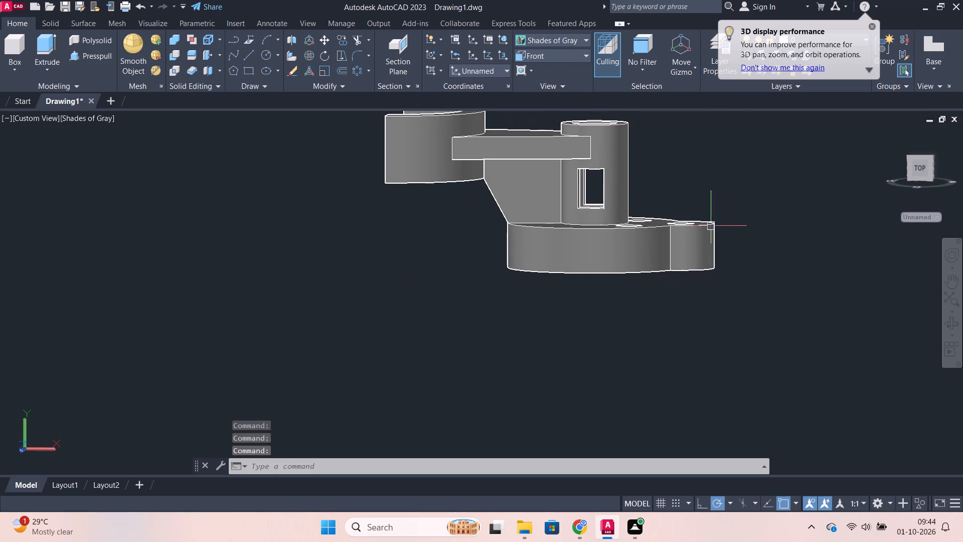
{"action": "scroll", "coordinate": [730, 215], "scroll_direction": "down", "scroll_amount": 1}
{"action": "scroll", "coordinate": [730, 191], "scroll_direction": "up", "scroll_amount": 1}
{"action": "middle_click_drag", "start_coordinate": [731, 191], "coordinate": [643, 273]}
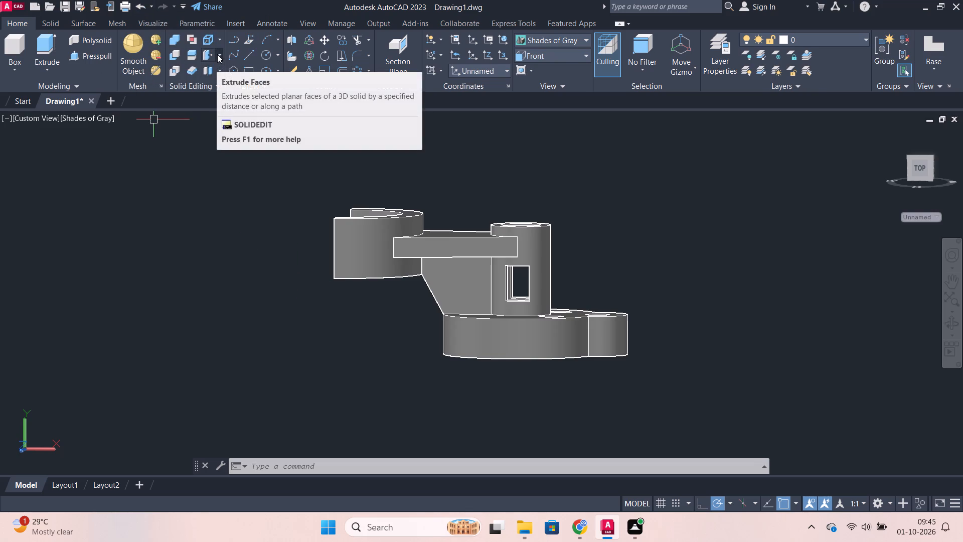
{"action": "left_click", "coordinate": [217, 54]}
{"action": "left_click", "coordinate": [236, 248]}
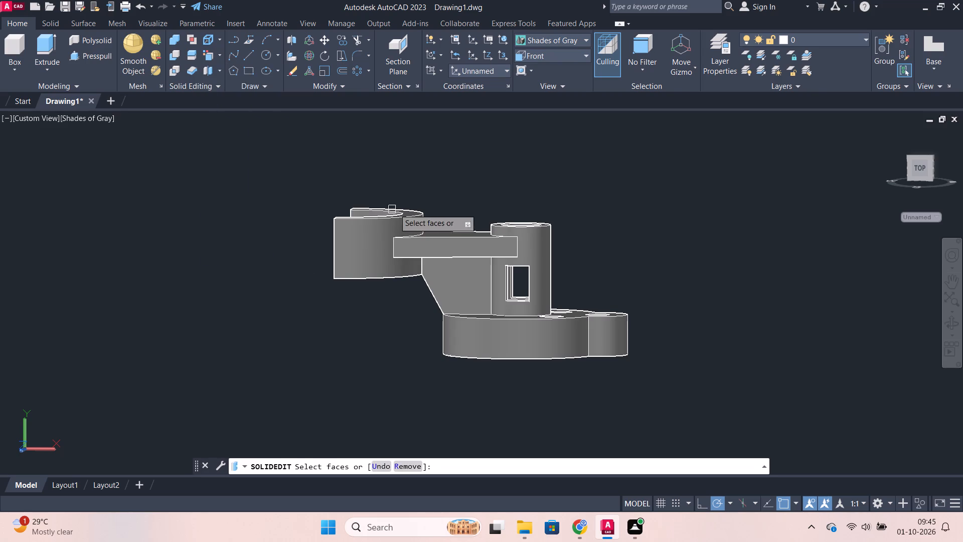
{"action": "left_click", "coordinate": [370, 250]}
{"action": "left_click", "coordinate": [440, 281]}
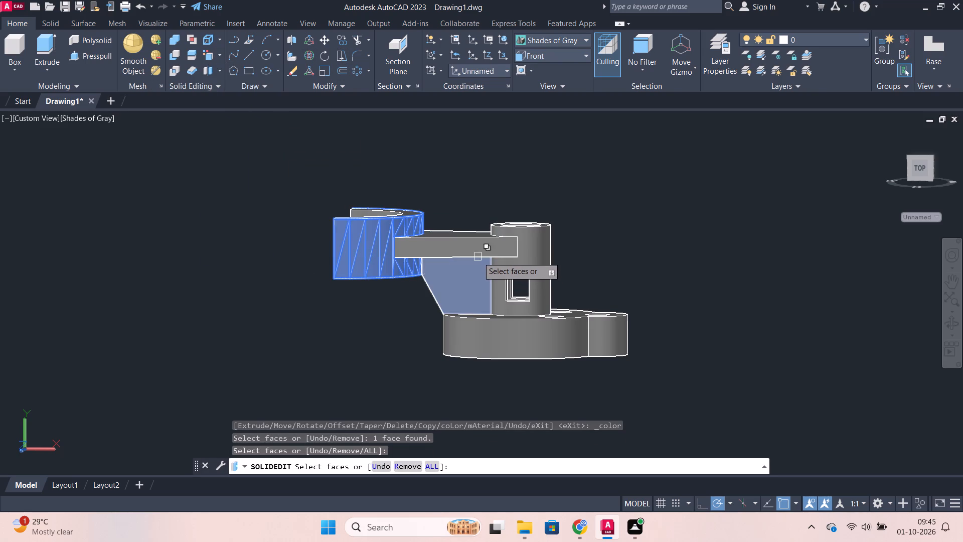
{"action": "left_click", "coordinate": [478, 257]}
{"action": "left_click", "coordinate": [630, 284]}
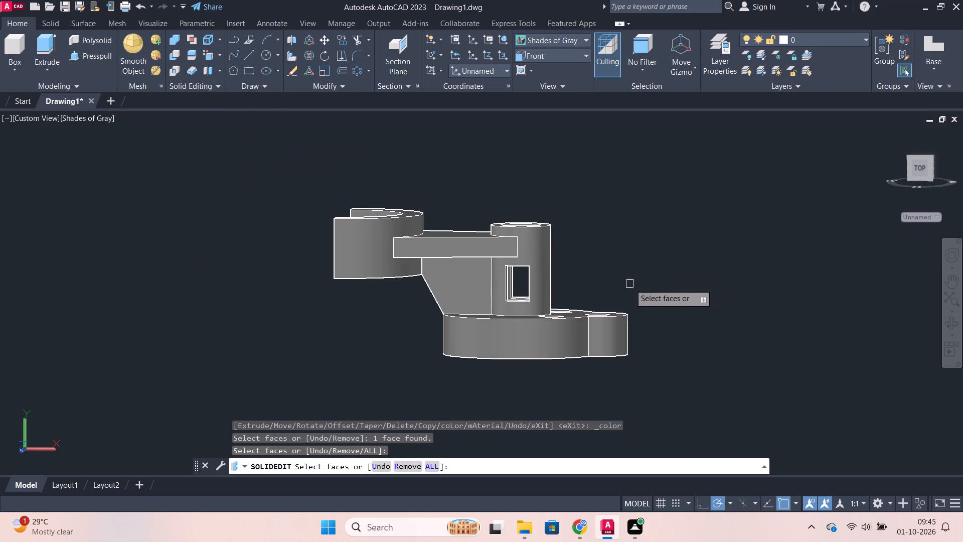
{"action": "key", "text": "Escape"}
Union the rib with the fork, arm and cylinder solid.
{"action": "left_click", "coordinate": [172, 40]}
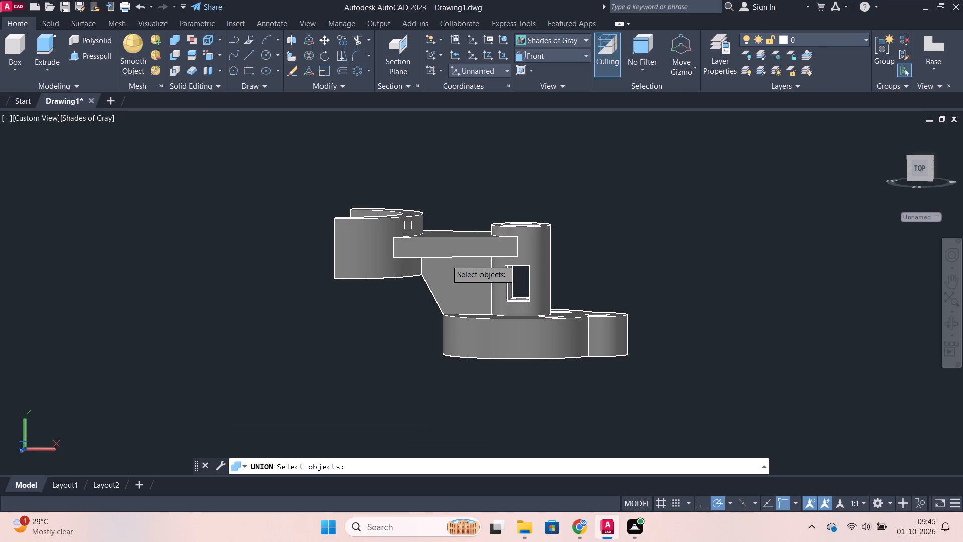
{"action": "left_click", "coordinate": [453, 285]}
{"action": "left_click", "coordinate": [438, 255]}
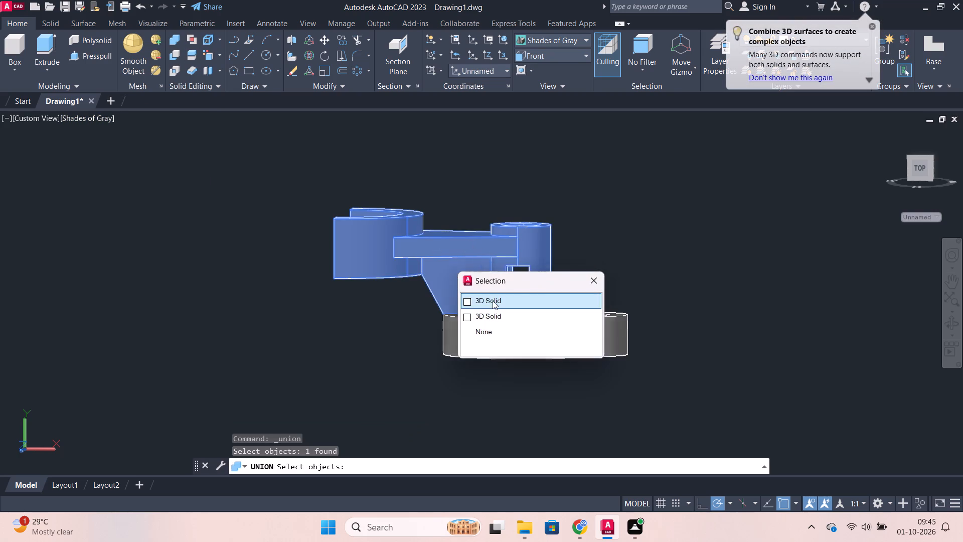
{"action": "left_click", "coordinate": [497, 310]}
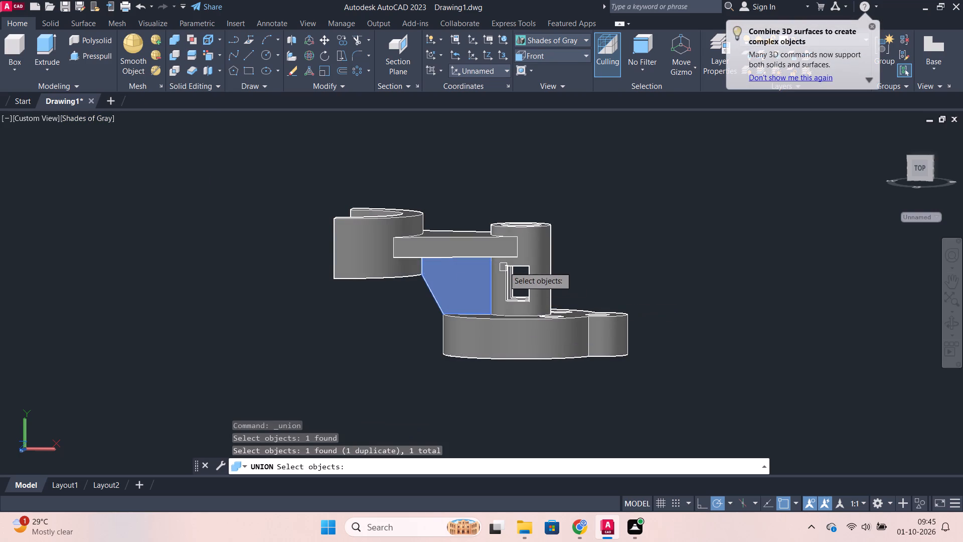
{"action": "left_click", "coordinate": [510, 255]}
{"action": "key", "text": "Return"}
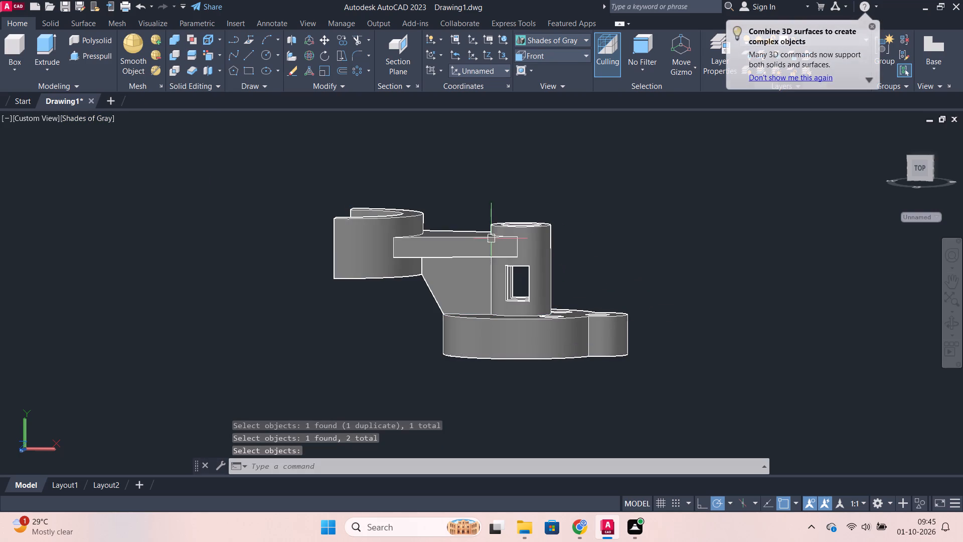
Union the drilled, lobed body with the combined fork, arm, rib and cylinder solid.
{"action": "left_click", "coordinate": [446, 280]}
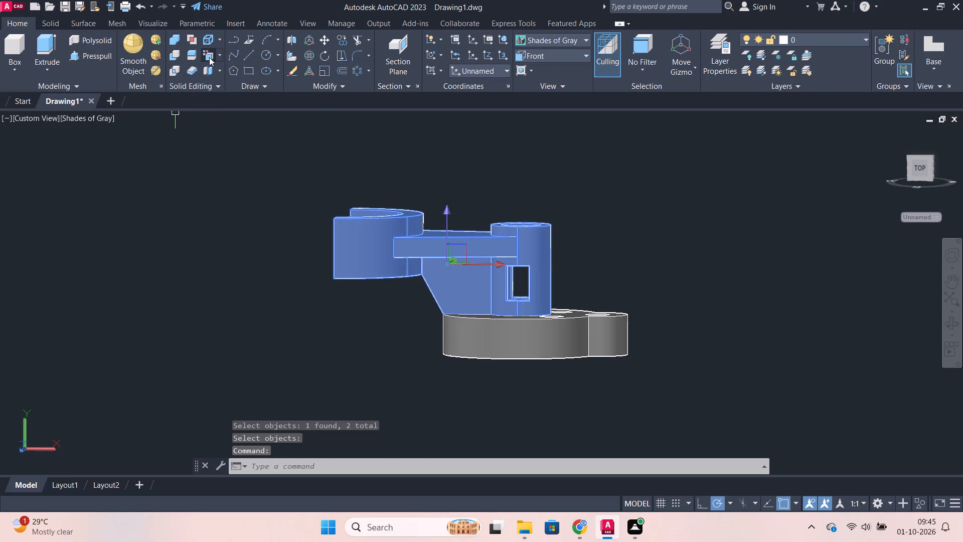
{"action": "left_click", "coordinate": [209, 57]}
{"action": "left_click", "coordinate": [171, 37]}
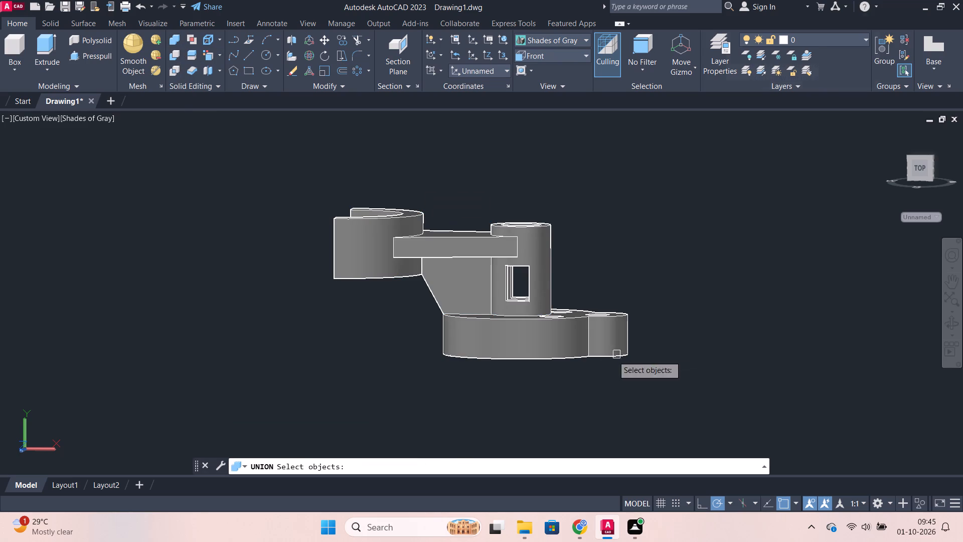
{"action": "left_click", "coordinate": [523, 343]}
{"action": "left_click", "coordinate": [476, 285]}
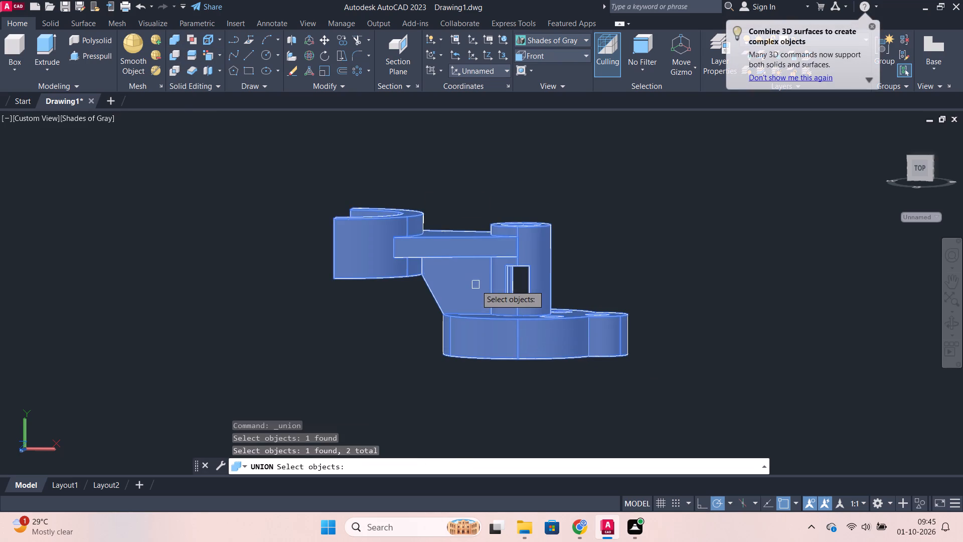
{"action": "key", "text": "Return"}
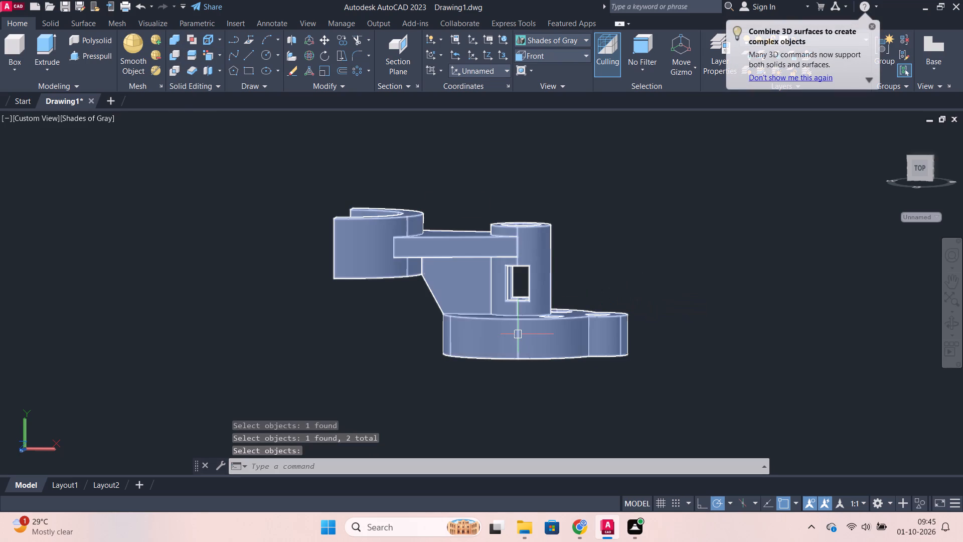
Use Color Faces to apply index color 70 to the fork, arm, rib, cylinder and lobed body faces, picking them from two viewing angles.
{"action": "left_click", "coordinate": [518, 332]}
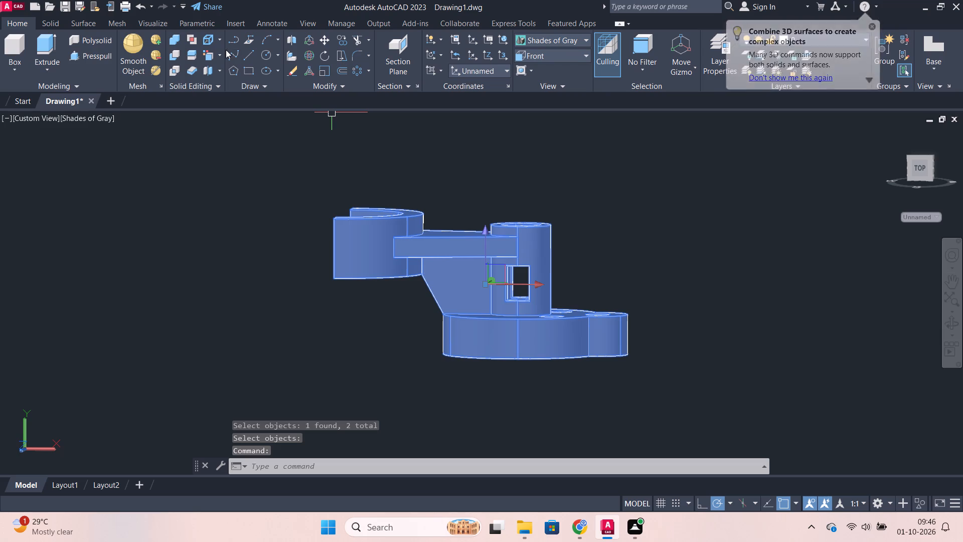
{"action": "left_click", "coordinate": [221, 56]}
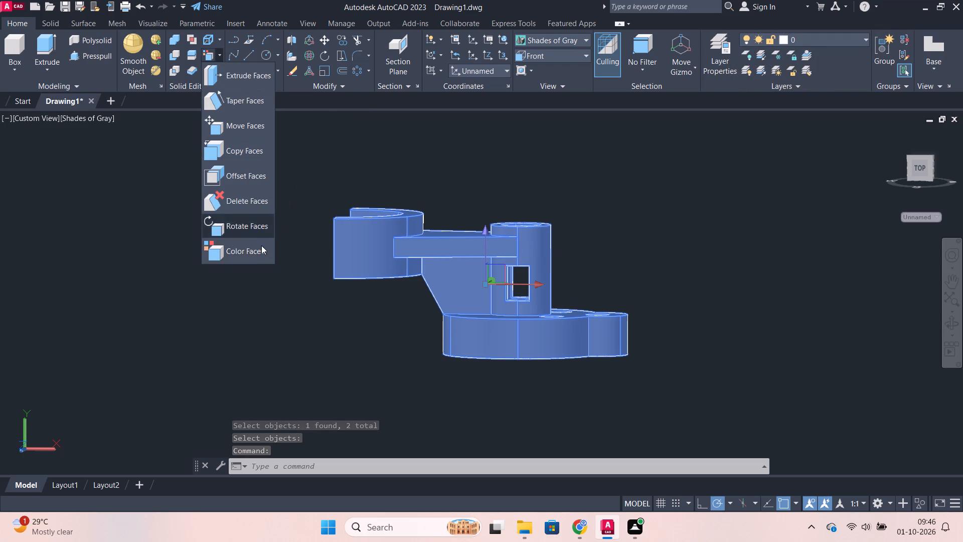
{"action": "left_click_drag", "start_coordinate": [260, 246], "coordinate": [274, 241]}
{"action": "left_click", "coordinate": [484, 288]}
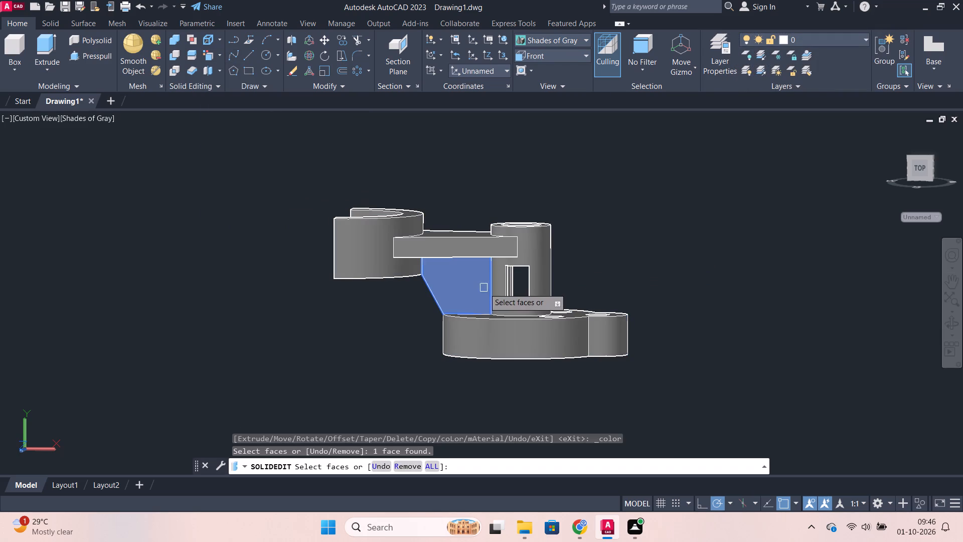
{"action": "left_click", "coordinate": [565, 341]}
{"action": "left_click", "coordinate": [520, 347]}
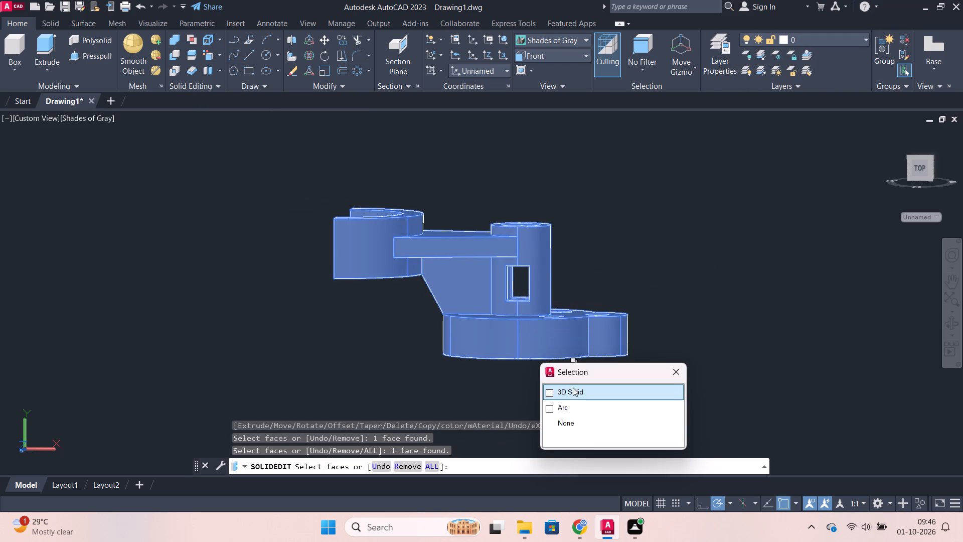
{"action": "left_click", "coordinate": [573, 391]}
{"action": "left_click", "coordinate": [603, 345]}
{"action": "left_click", "coordinate": [610, 340]}
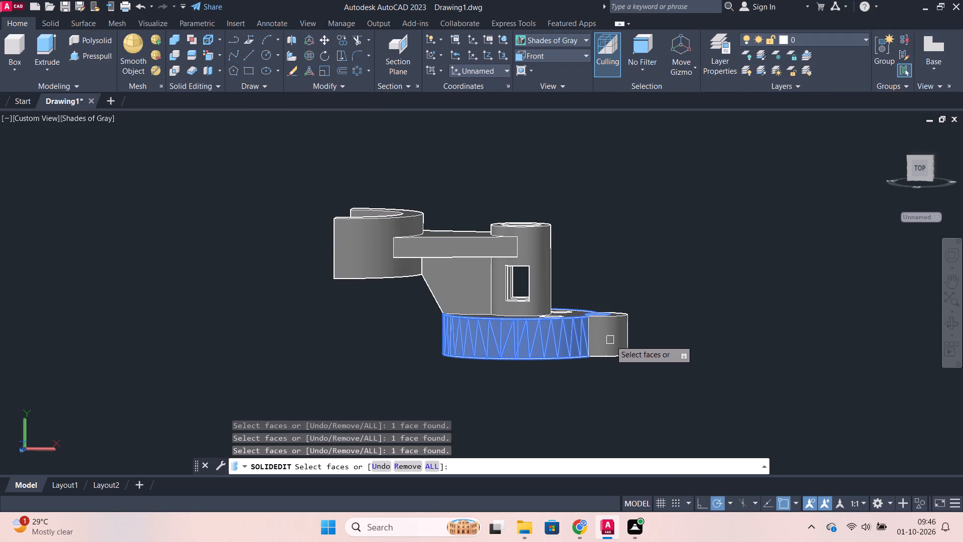
{"action": "left_click", "coordinate": [495, 294]}
{"action": "left_click", "coordinate": [502, 266]}
{"action": "left_click", "coordinate": [498, 246]}
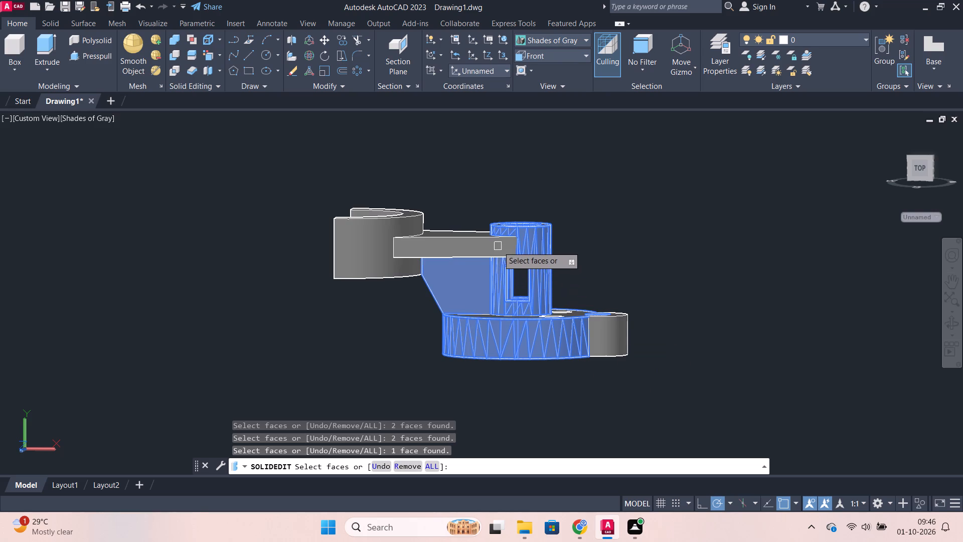
{"action": "left_click", "coordinate": [467, 246]}
{"action": "left_click", "coordinate": [352, 242]}
{"action": "left_click", "coordinate": [398, 261]}
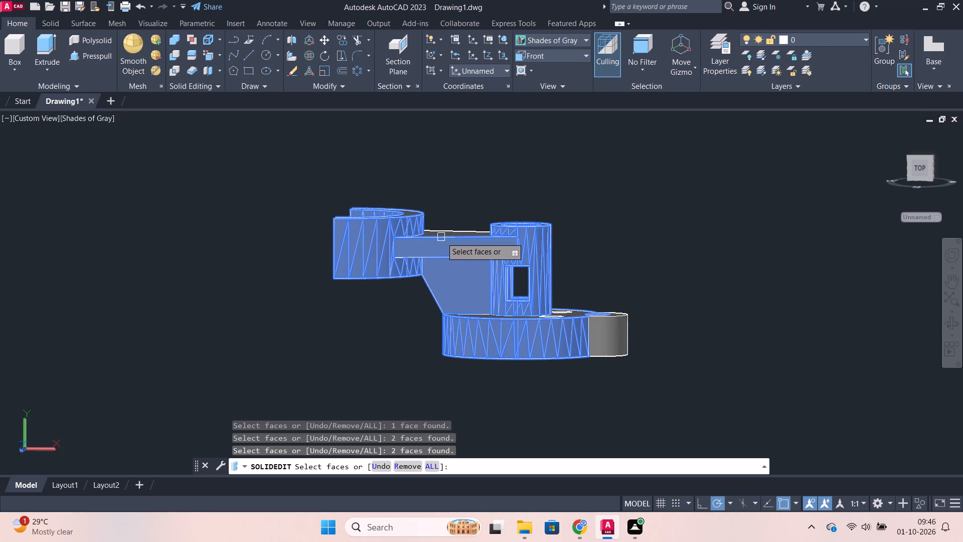
{"action": "left_click", "coordinate": [441, 237]}
{"action": "left_click", "coordinate": [633, 338]}
{"action": "left_click", "coordinate": [604, 338]}
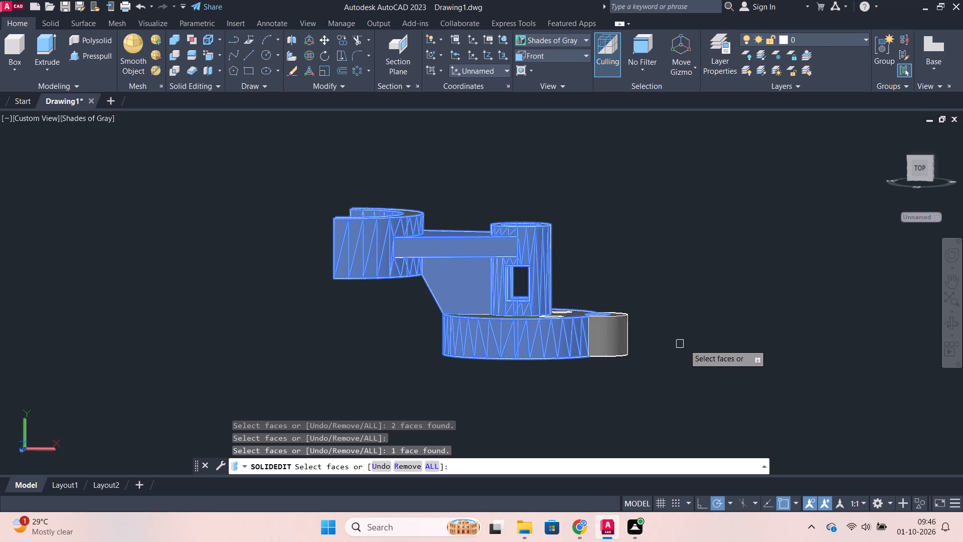
{"action": "middle_click_drag", "start_coordinate": [674, 344], "coordinate": [572, 359], "text": "shift"}
{"action": "left_click", "coordinate": [557, 361]}
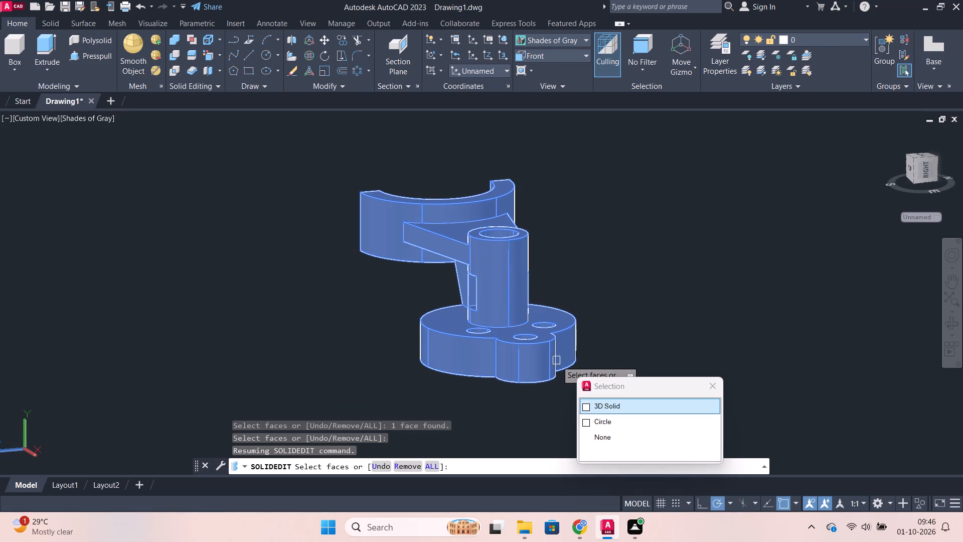
{"action": "left_click", "coordinate": [602, 409]}
{"action": "left_click", "coordinate": [538, 339]}
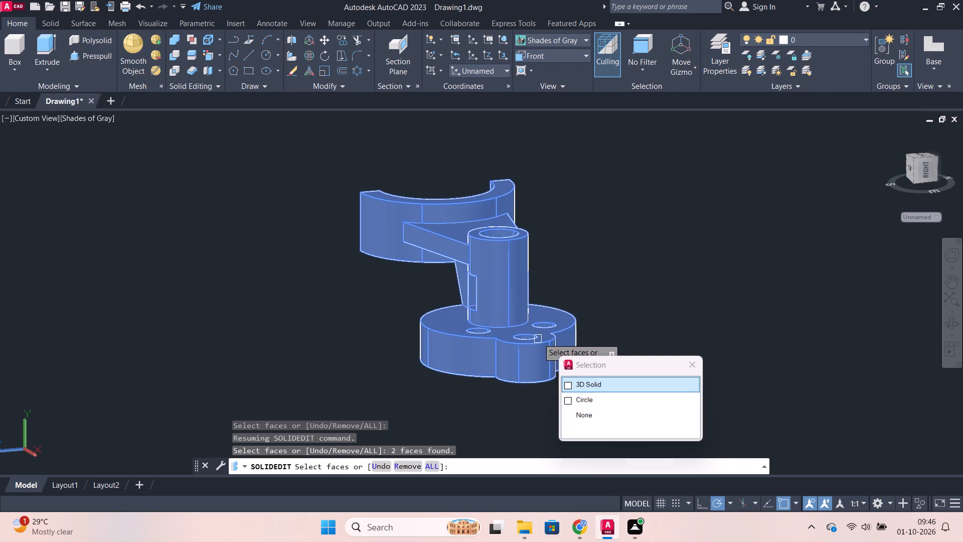
{"action": "left_click", "coordinate": [514, 282]}
{"action": "left_click", "coordinate": [428, 211]}
{"action": "left_click", "coordinate": [449, 216]}
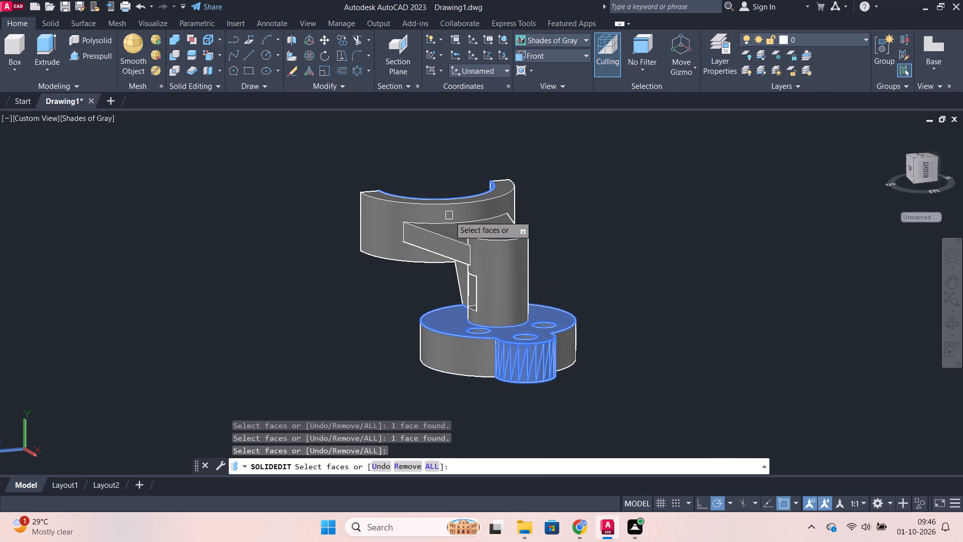
{"action": "left_click", "coordinate": [395, 224]}
{"action": "left_click", "coordinate": [390, 235]}
{"action": "left_click", "coordinate": [432, 246]}
{"action": "left_click", "coordinate": [454, 237]}
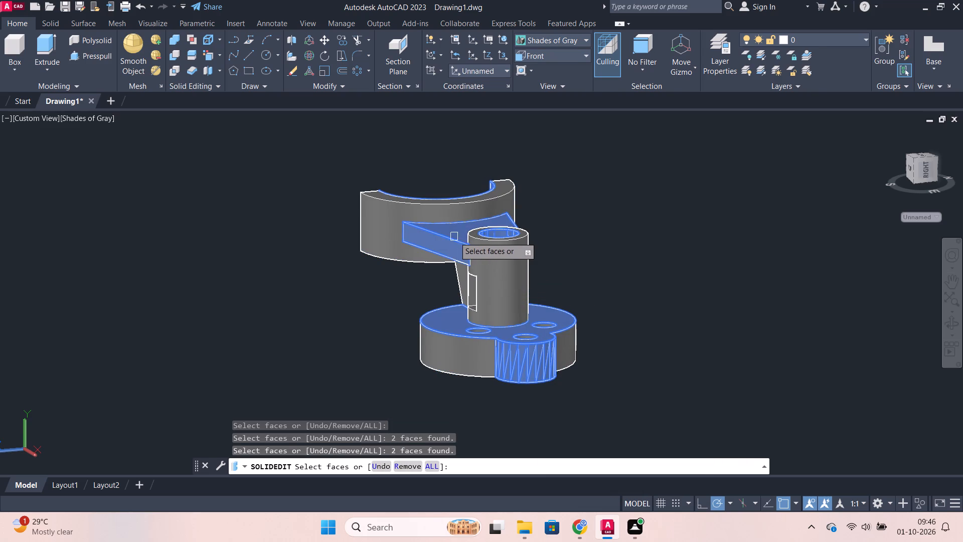
{"action": "left_click", "coordinate": [506, 300]}
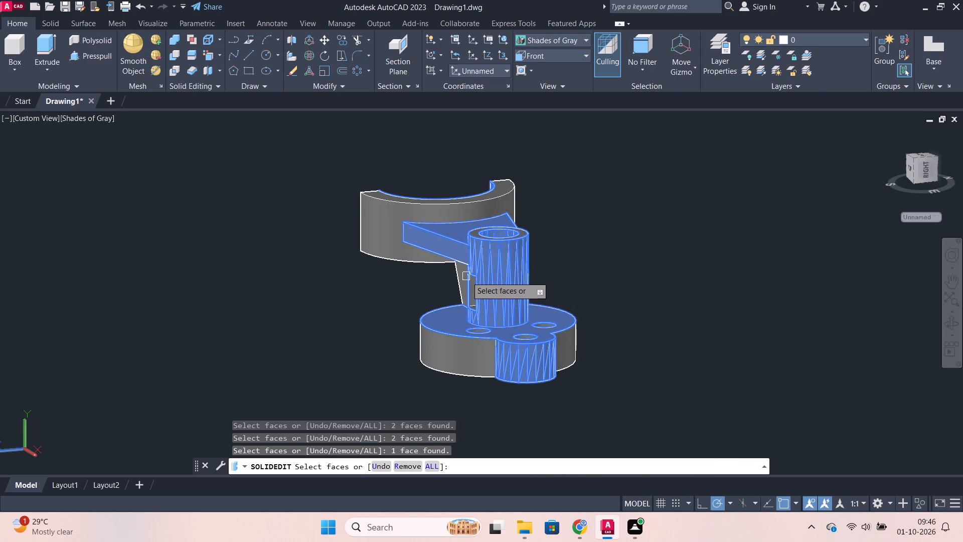
{"action": "left_click", "coordinate": [464, 275]}
{"action": "left_click", "coordinate": [383, 252]}
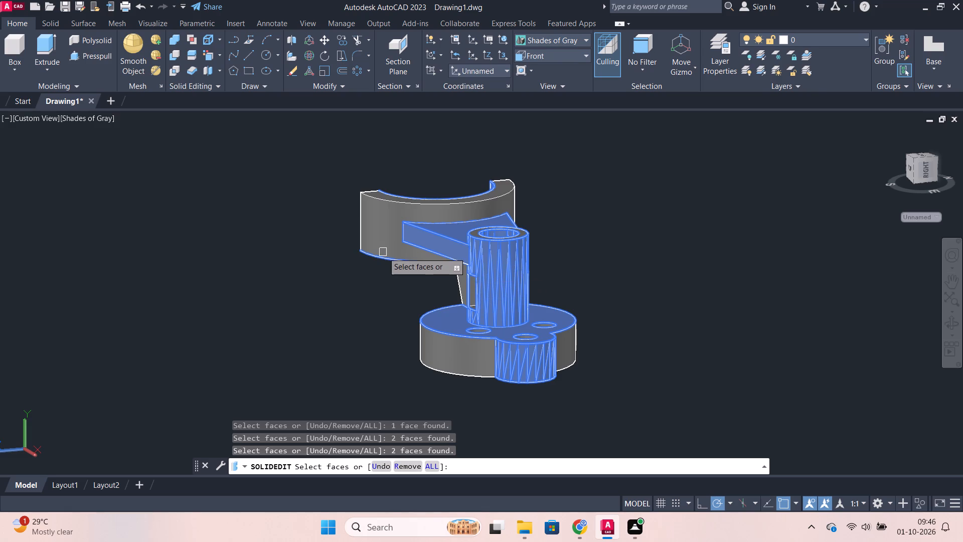
{"action": "left_click", "coordinate": [378, 225]}
{"action": "left_click", "coordinate": [470, 207]}
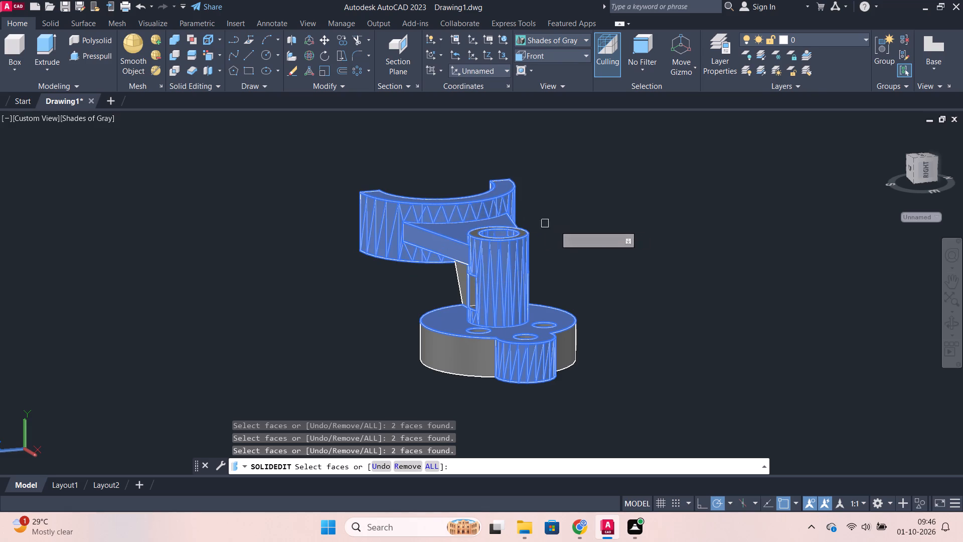
{"action": "key", "text": "Return"}
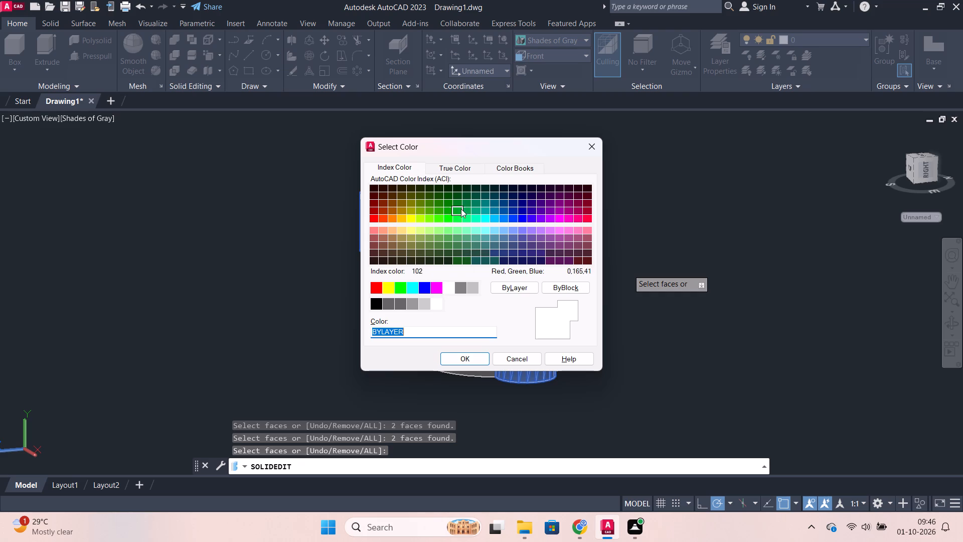
{"action": "left_click", "coordinate": [474, 204]}
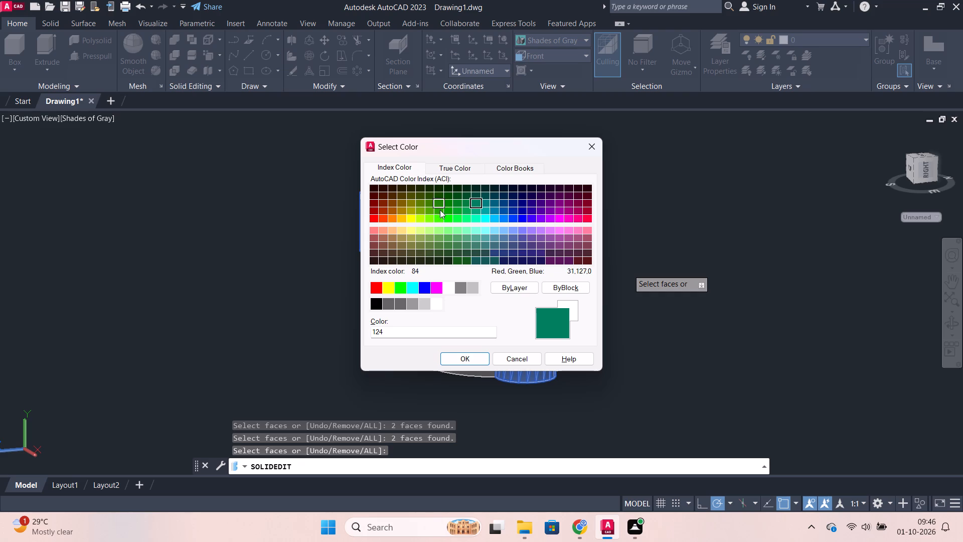
{"action": "left_click", "coordinate": [427, 224]}
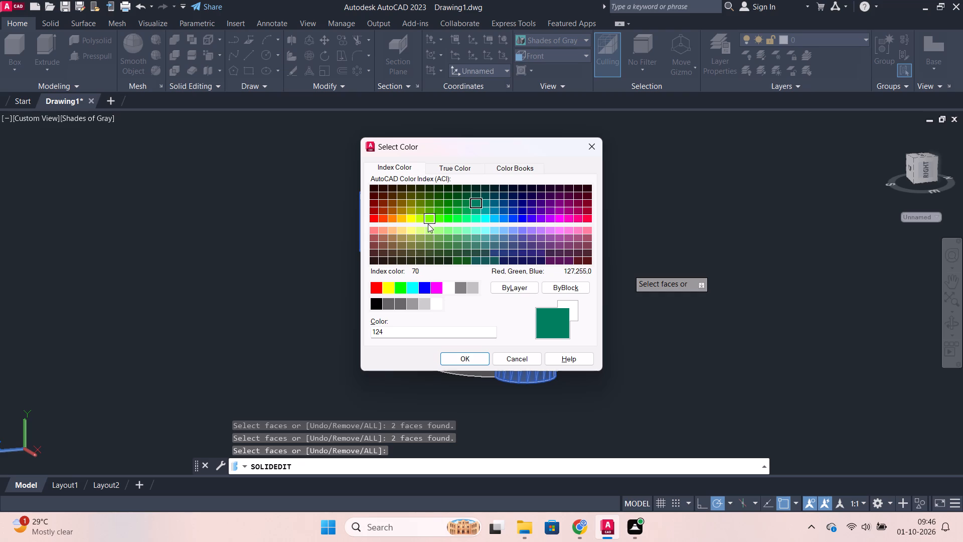
{"action": "left_click", "coordinate": [425, 219]}
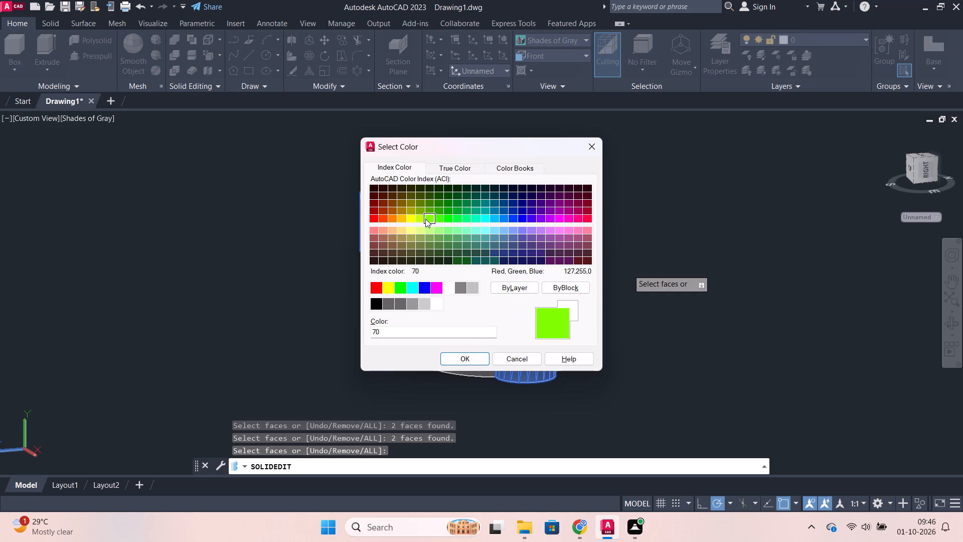
{"action": "left_click", "coordinate": [469, 371]}
{"action": "left_click", "coordinate": [463, 363]}
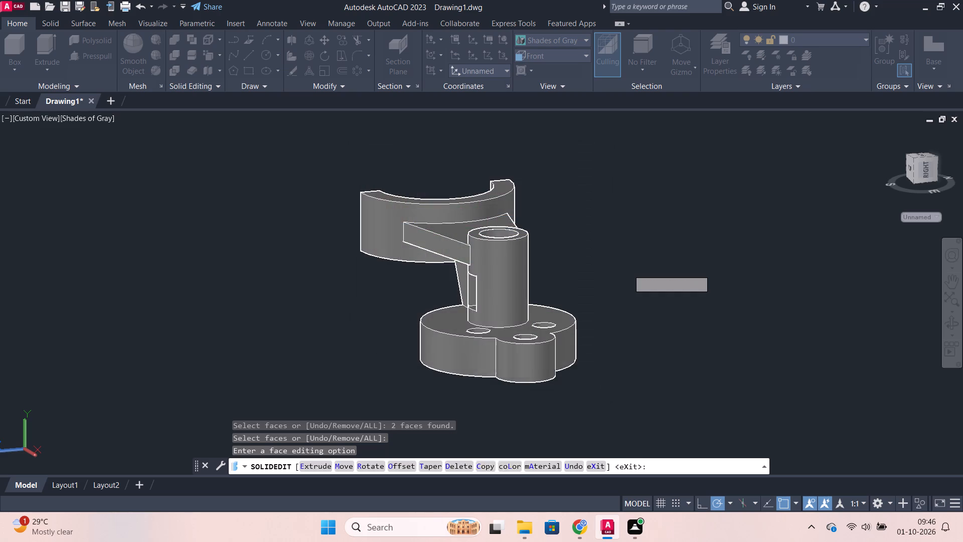
{"action": "key", "text": "Return"}
{"action": "key", "text": "Return"}
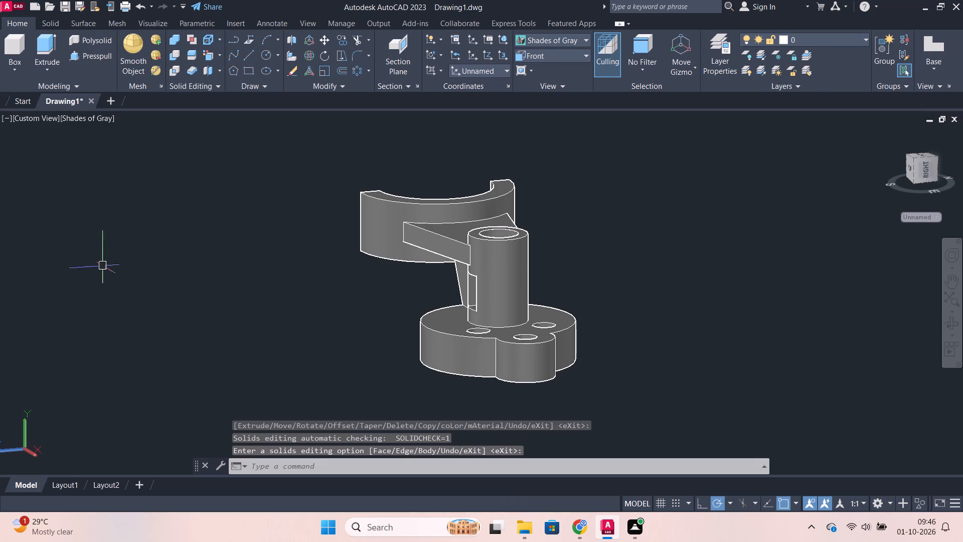
Set the visual style to Shaded with edges.
{"action": "left_click", "coordinate": [84, 127]}
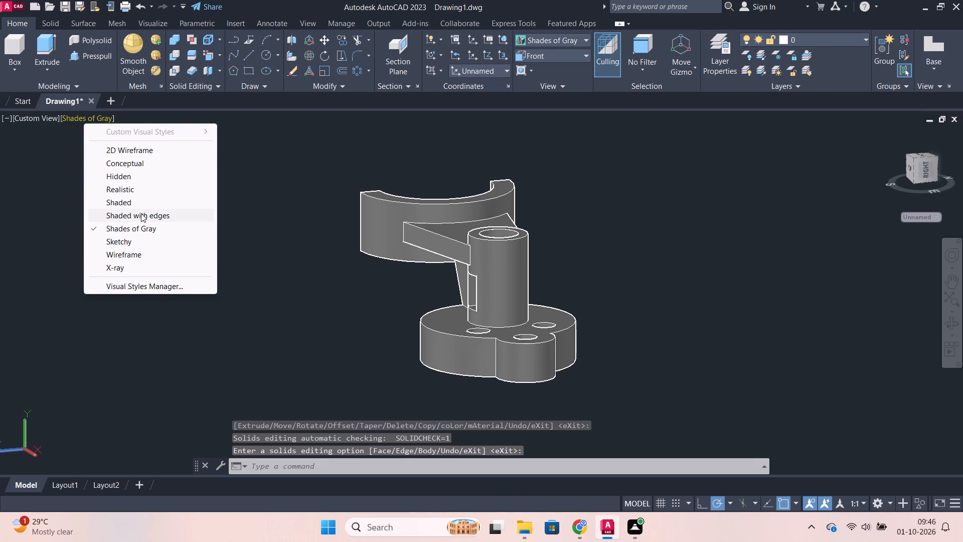
{"action": "left_click", "coordinate": [141, 213]}
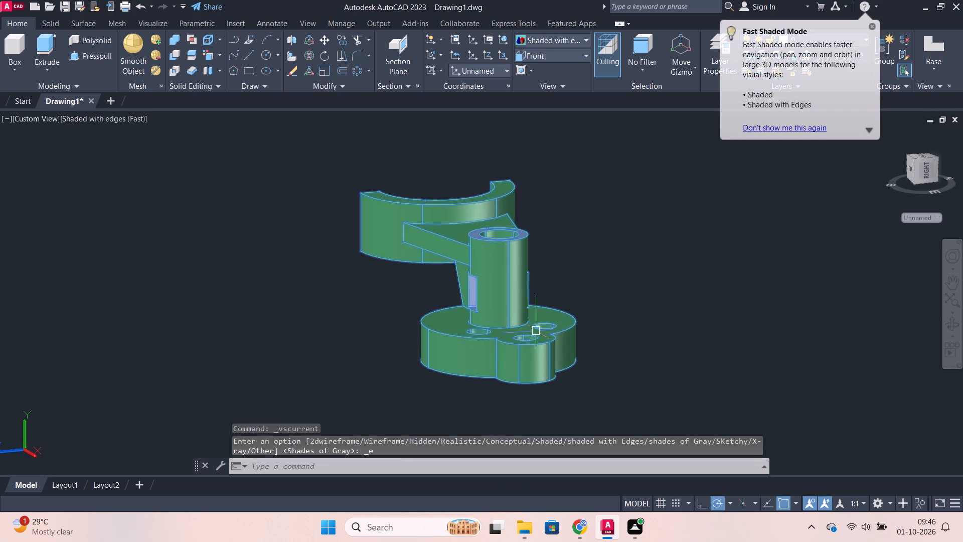
Use Color Faces to apply index color 80 to the arm's uncolored side face, the rib, and the cylinder's outer, top and bore faces.
{"action": "scroll", "coordinate": [547, 346], "scroll_direction": "up", "scroll_amount": 1}
{"action": "middle_click_drag", "start_coordinate": [616, 351], "coordinate": [484, 339], "text": "shift"}
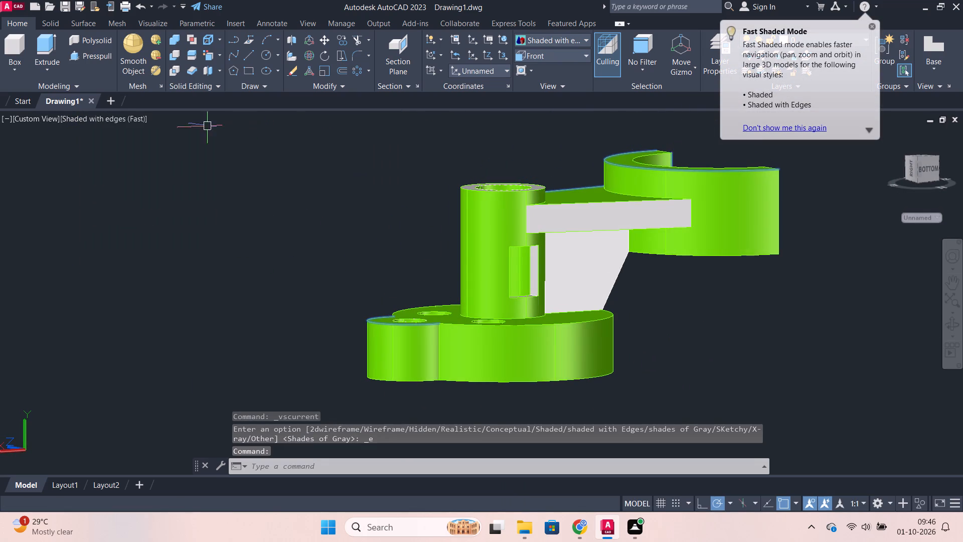
{"action": "left_click", "coordinate": [213, 57]}
{"action": "left_click", "coordinate": [583, 236]}
{"action": "left_click", "coordinate": [595, 228]}
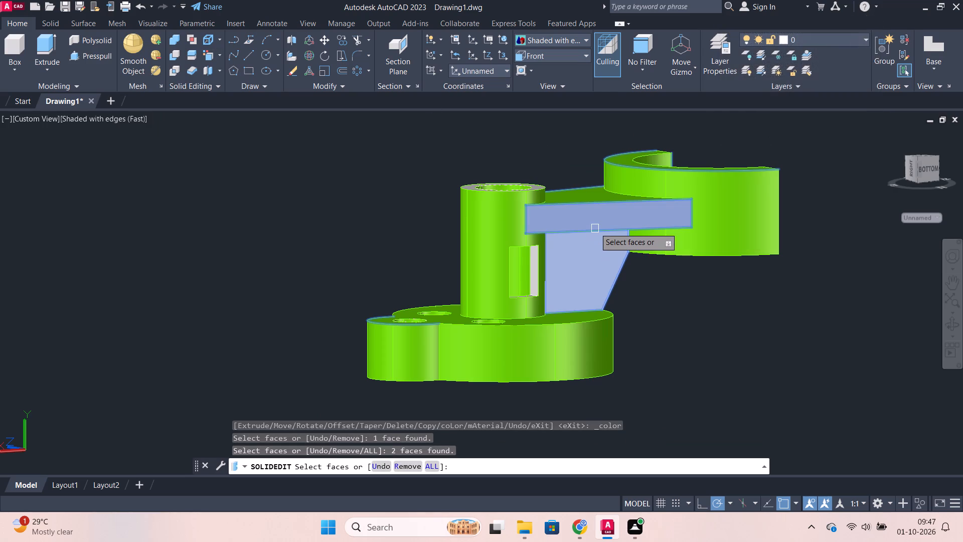
{"action": "left_click", "coordinate": [538, 266]}
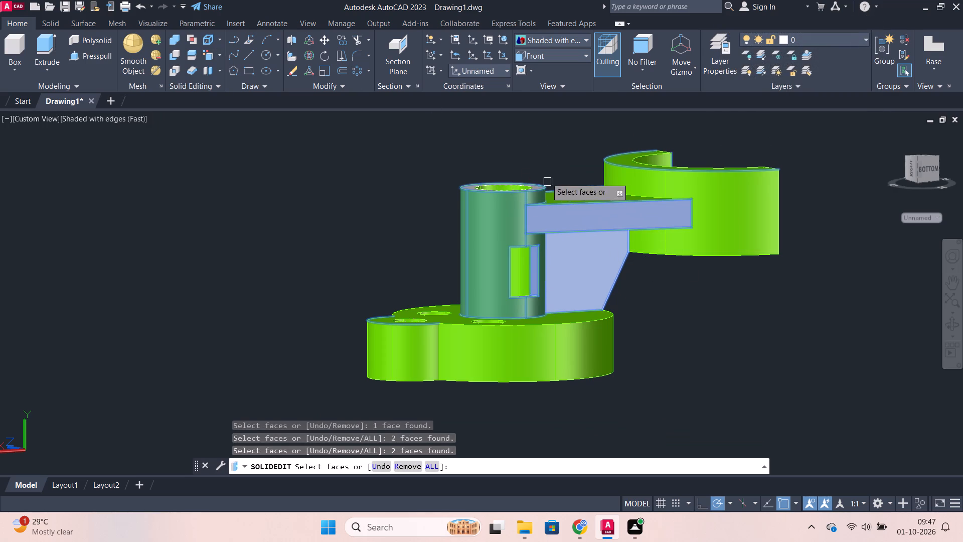
{"action": "middle_click_drag", "start_coordinate": [549, 183], "coordinate": [548, 350], "text": "shift"}
{"action": "left_click", "coordinate": [529, 281]}
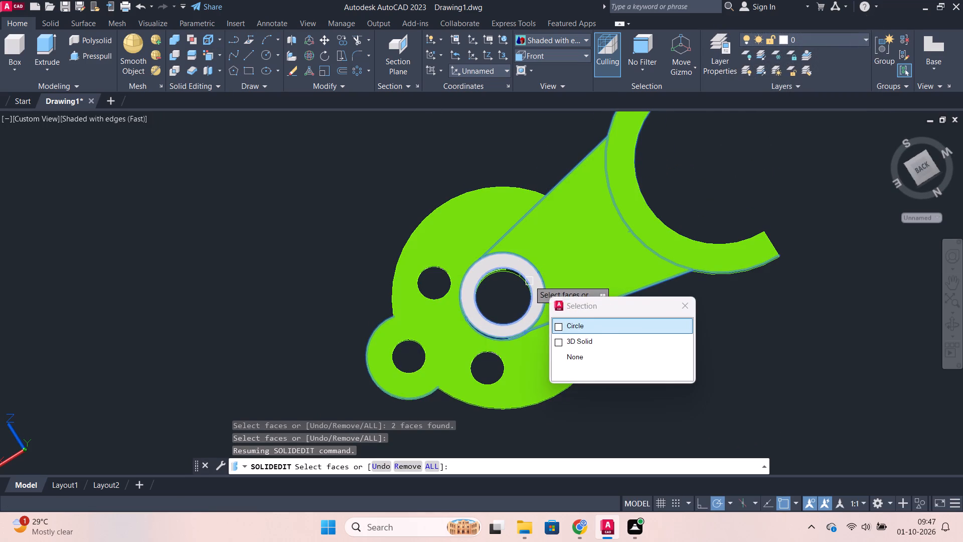
{"action": "left_click", "coordinate": [597, 338]}
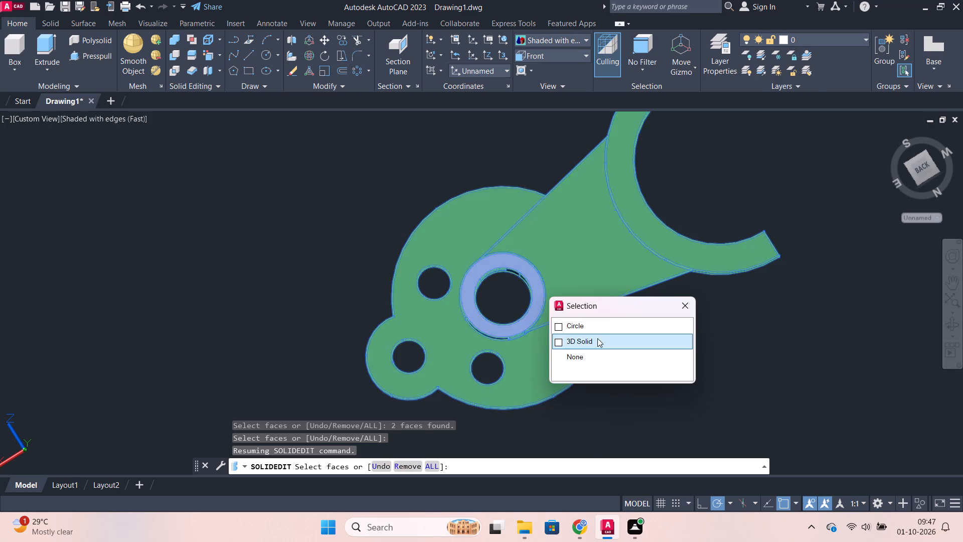
{"action": "middle_click_drag", "start_coordinate": [654, 327], "coordinate": [615, 186], "text": "shift"}
{"action": "left_click", "coordinate": [615, 311]}
{"action": "left_click", "coordinate": [570, 277]}
{"action": "left_click", "coordinate": [580, 260]}
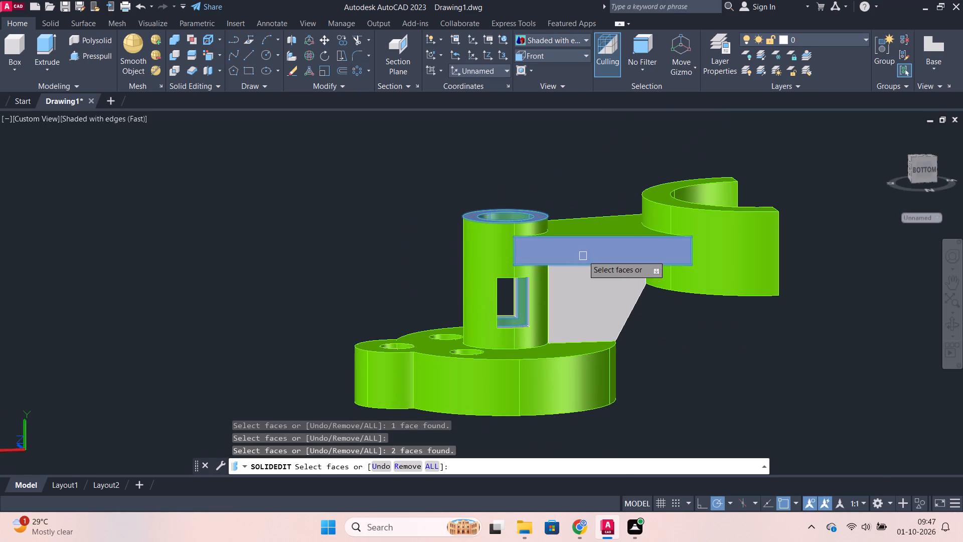
{"action": "left_click", "coordinate": [609, 306]}
{"action": "left_click", "coordinate": [560, 307]}
{"action": "left_click", "coordinate": [631, 304]}
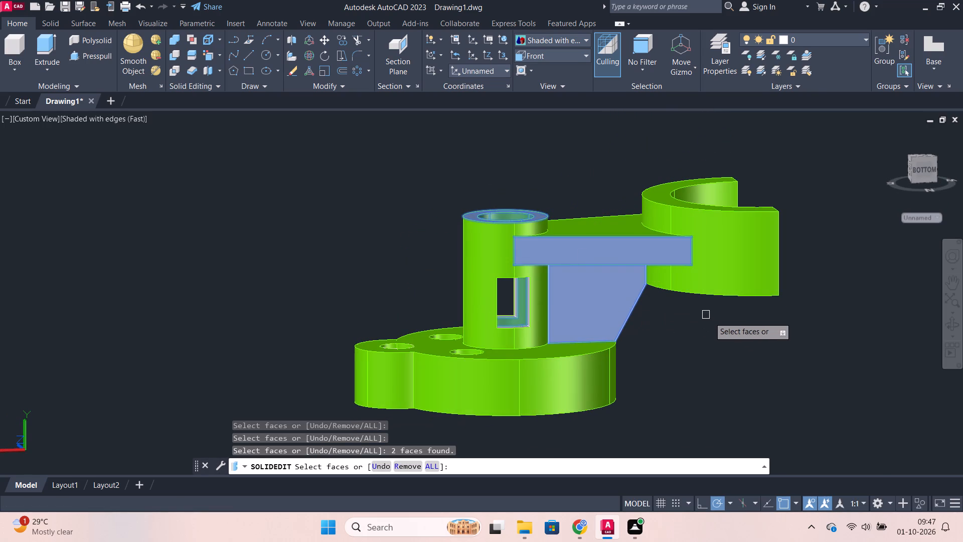
{"action": "key", "text": "Return"}
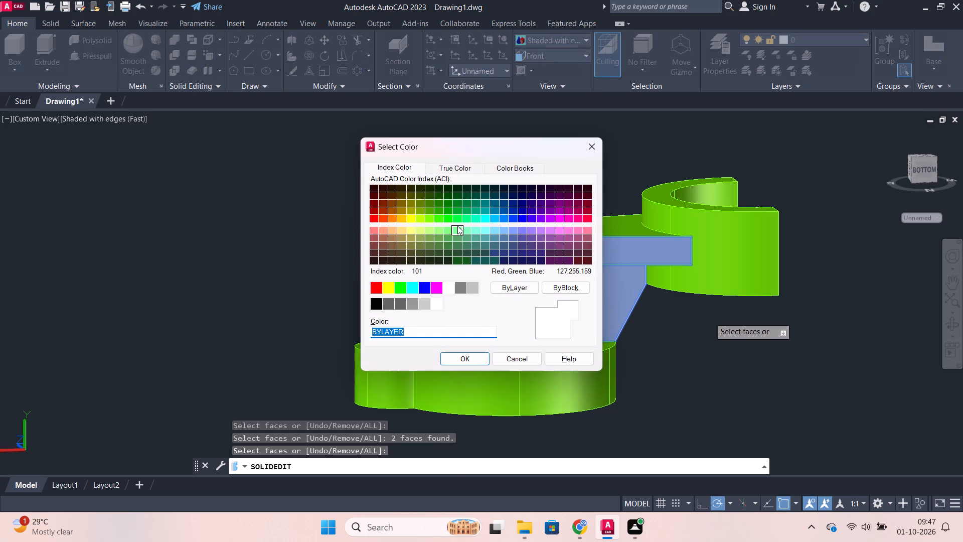
{"action": "left_click", "coordinate": [439, 220]}
{"action": "left_click", "coordinate": [459, 359]}
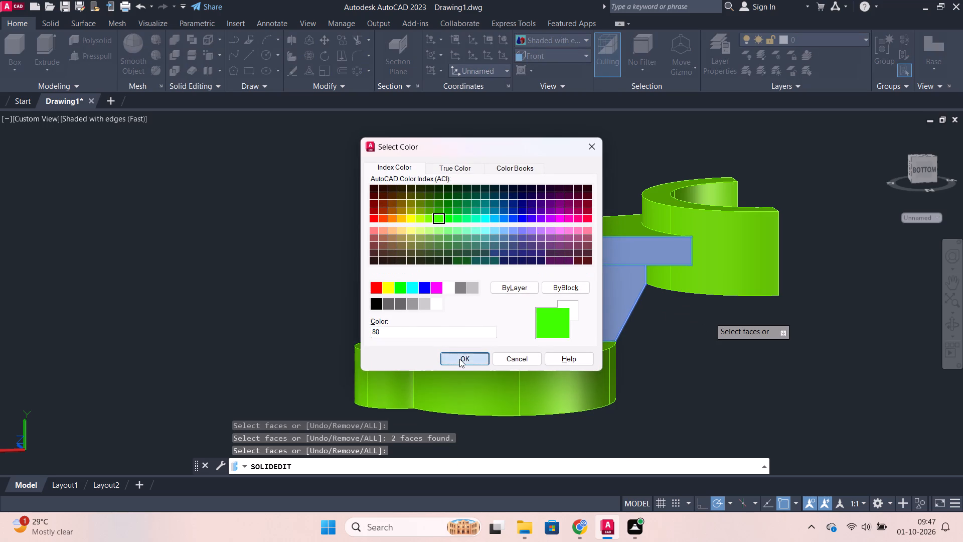
{"action": "key", "text": "Return"}
{"action": "key", "text": "Return"}
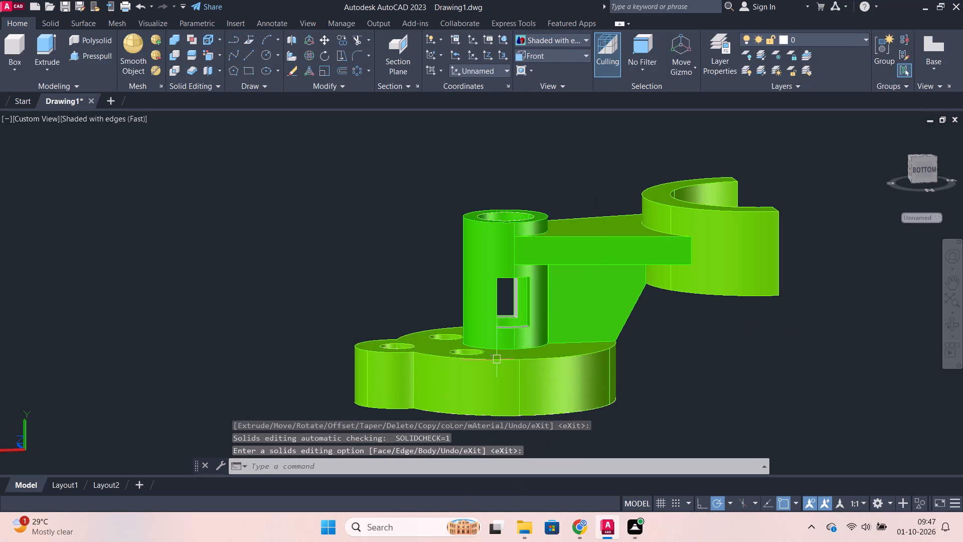
Use Color Faces to apply index color 80 to the remaining uncolored faces inside the cylinder's rectangular openings, picking them from both sides.
{"action": "middle_click_drag", "start_coordinate": [703, 324], "coordinate": [509, 137], "text": "shift"}
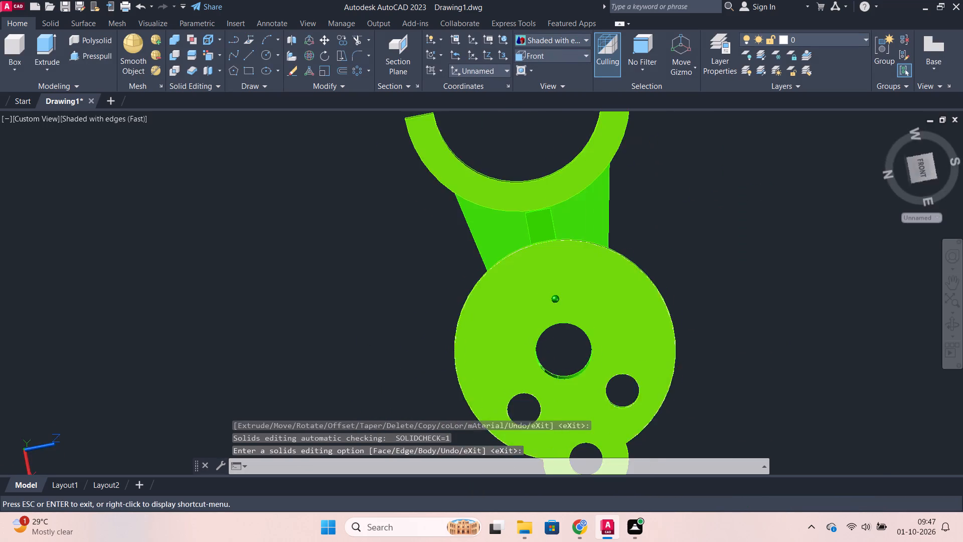
{"action": "middle_click_drag", "start_coordinate": [509, 137], "coordinate": [683, 291], "text": "shift"}
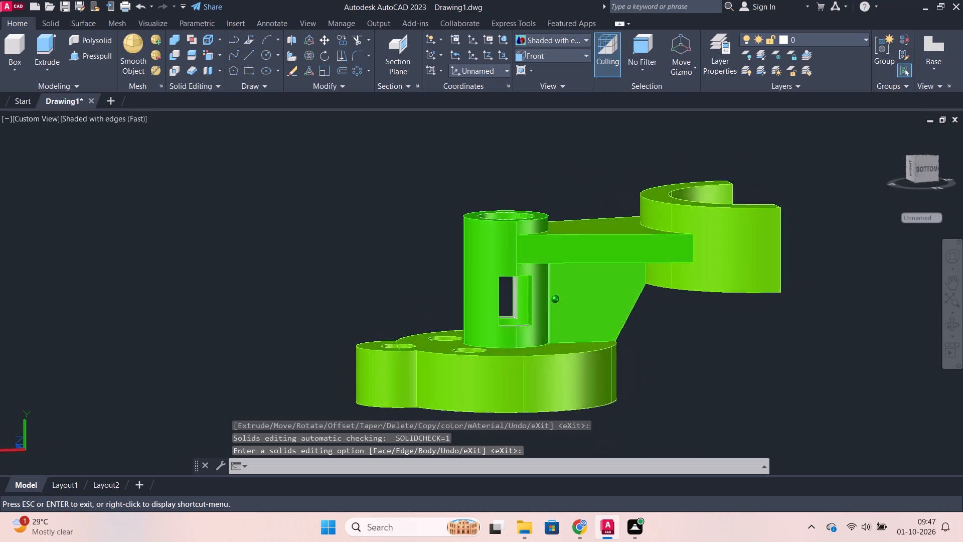
{"action": "middle_click_drag", "start_coordinate": [683, 291], "coordinate": [656, 384], "text": "shift"}
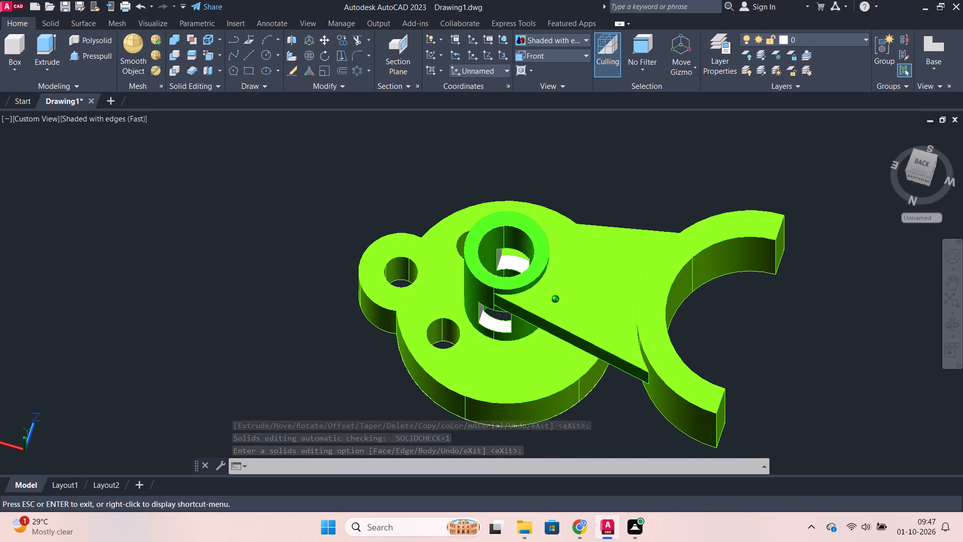
{"action": "left_click", "coordinate": [209, 56]}
{"action": "scroll", "coordinate": [490, 308], "scroll_direction": "up", "scroll_amount": 3}
{"action": "left_click", "coordinate": [484, 351]}
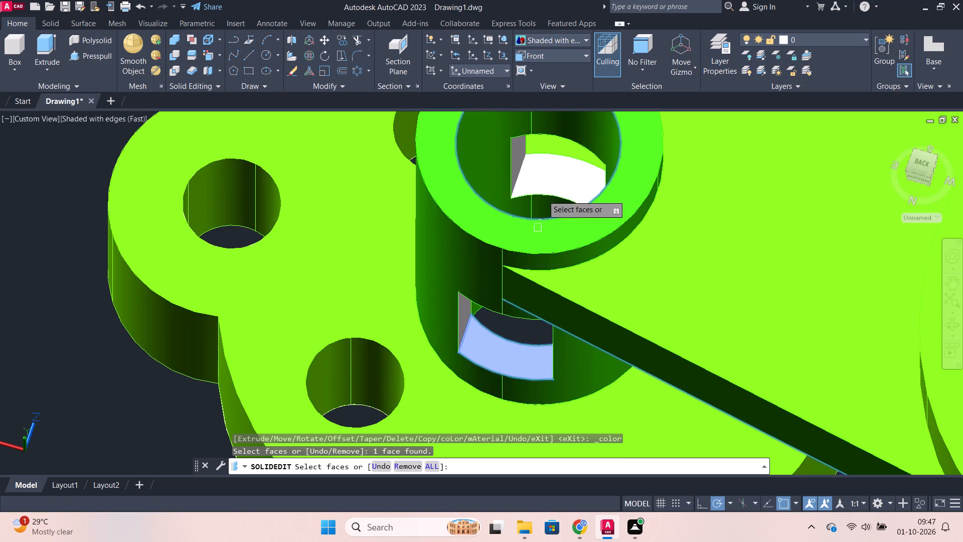
{"action": "left_click", "coordinate": [549, 167]}
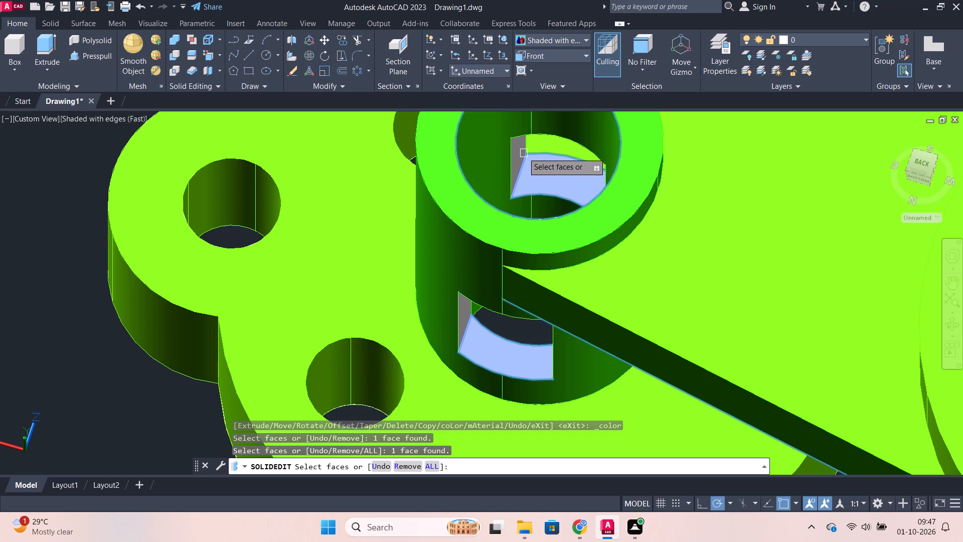
{"action": "left_click", "coordinate": [518, 149]}
{"action": "left_click", "coordinate": [467, 314]}
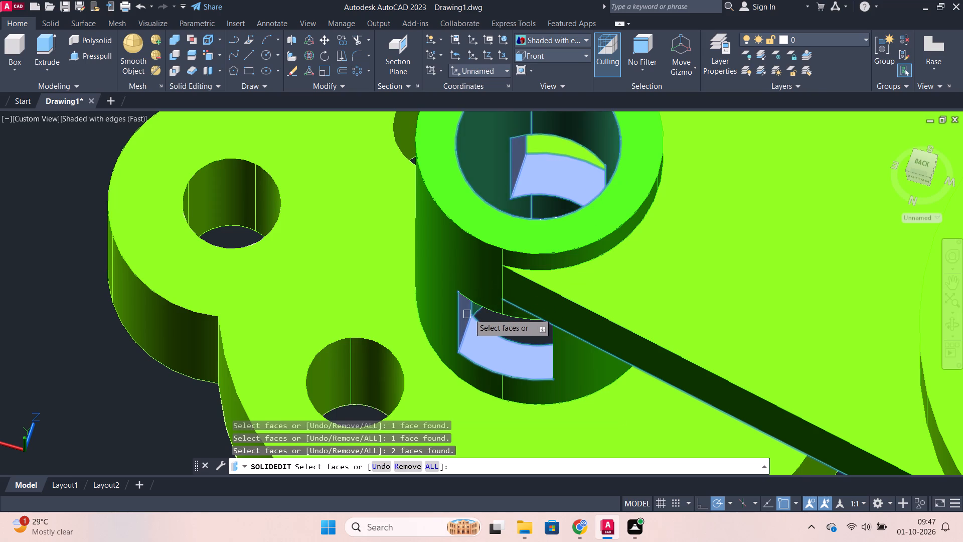
{"action": "scroll", "coordinate": [480, 312], "scroll_direction": "down", "scroll_amount": 1}
{"action": "middle_click_drag", "start_coordinate": [501, 320], "coordinate": [255, 222], "text": "shift"}
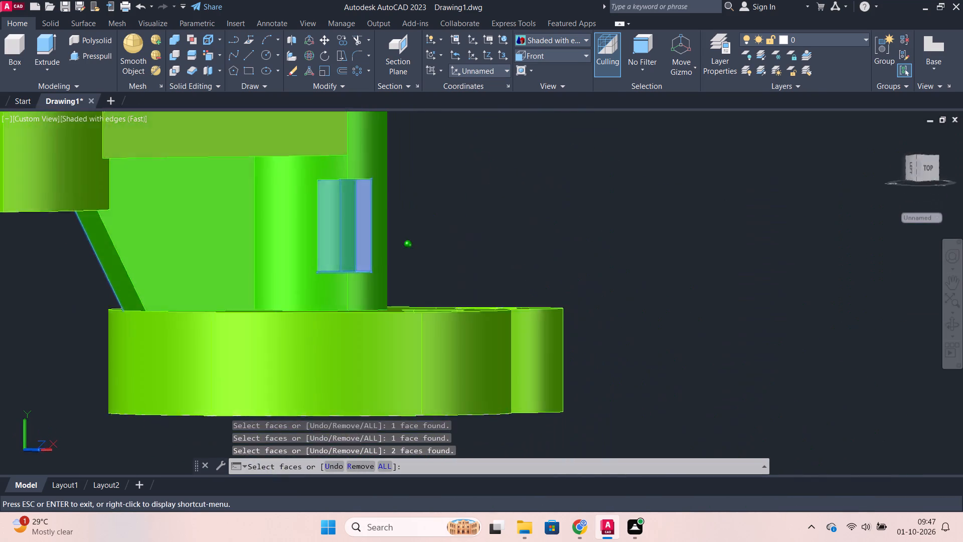
{"action": "middle_click_drag", "start_coordinate": [255, 222], "coordinate": [187, 237], "text": "shift"}
{"action": "left_click", "coordinate": [255, 233]}
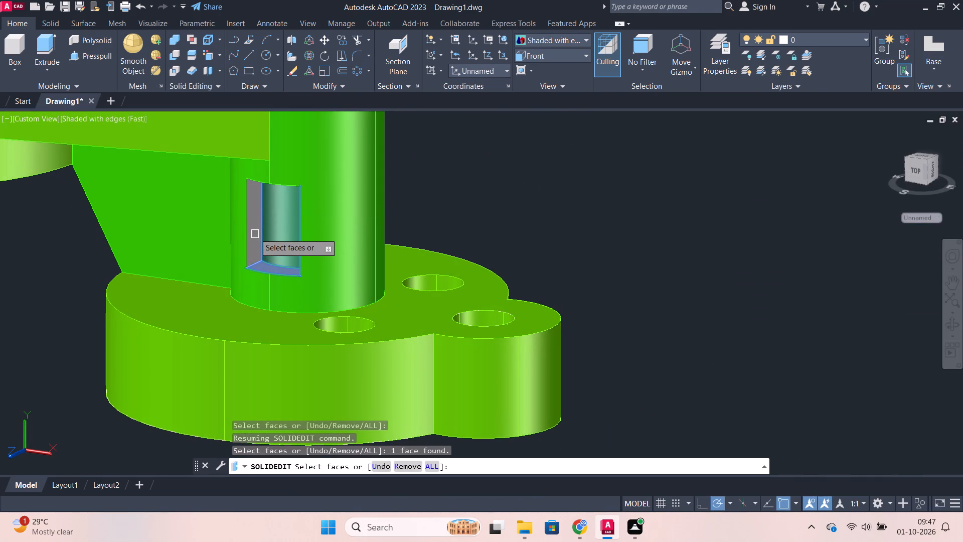
{"action": "scroll", "coordinate": [295, 221], "scroll_direction": "down", "scroll_amount": 1}
{"action": "middle_click_drag", "start_coordinate": [389, 208], "coordinate": [500, 264]}
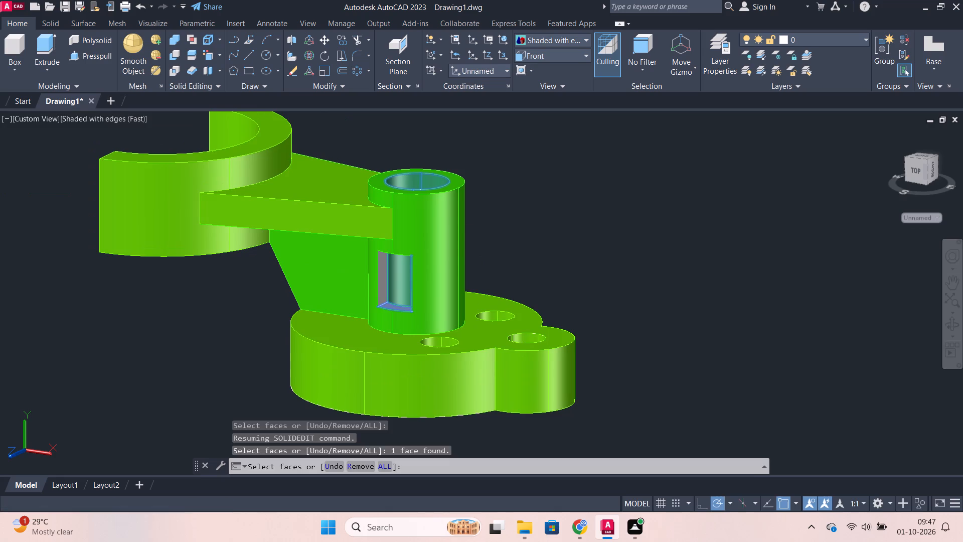
{"action": "scroll", "coordinate": [435, 261], "scroll_direction": "up", "scroll_amount": 1}
{"action": "scroll", "coordinate": [354, 291], "scroll_direction": "up", "scroll_amount": 2}
{"action": "left_click", "coordinate": [357, 281]}
{"action": "scroll", "coordinate": [374, 281], "scroll_direction": "down", "scroll_amount": 3}
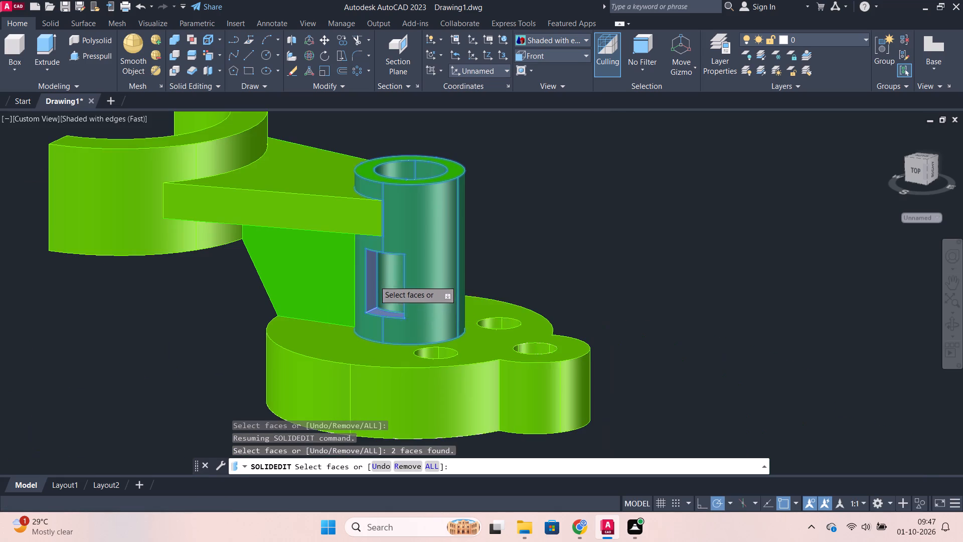
{"action": "key", "text": "Return"}
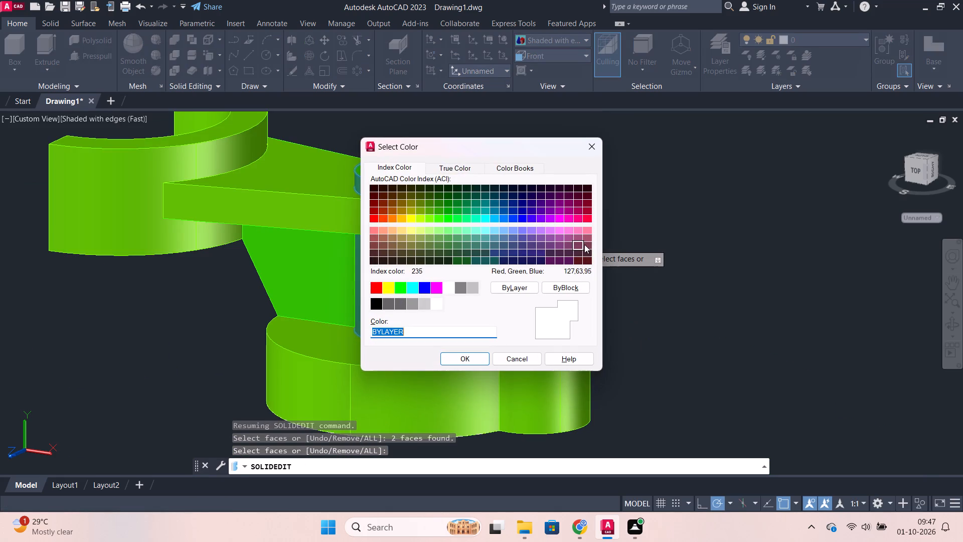
{"action": "left_click", "coordinate": [442, 219]}
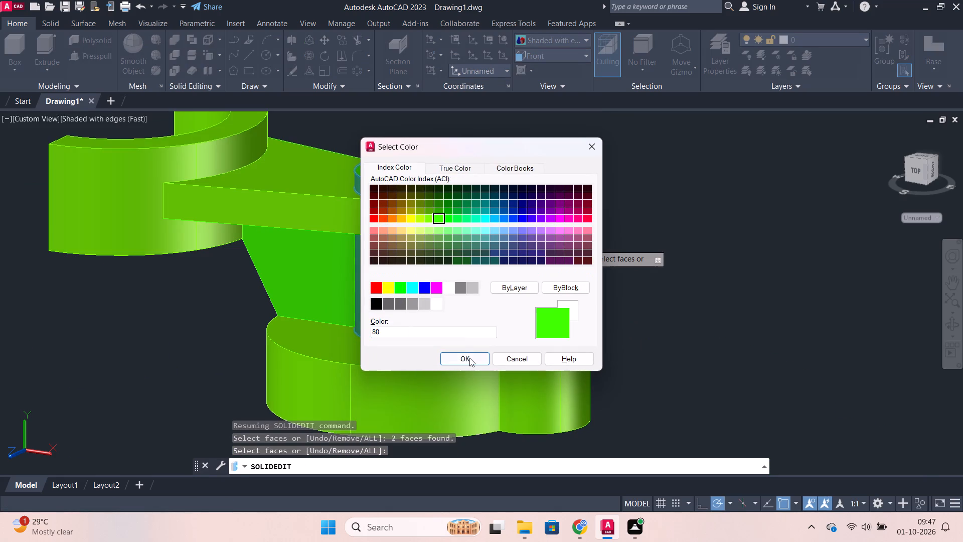
{"action": "left_click", "coordinate": [469, 358]}
{"action": "key", "text": "Return"}
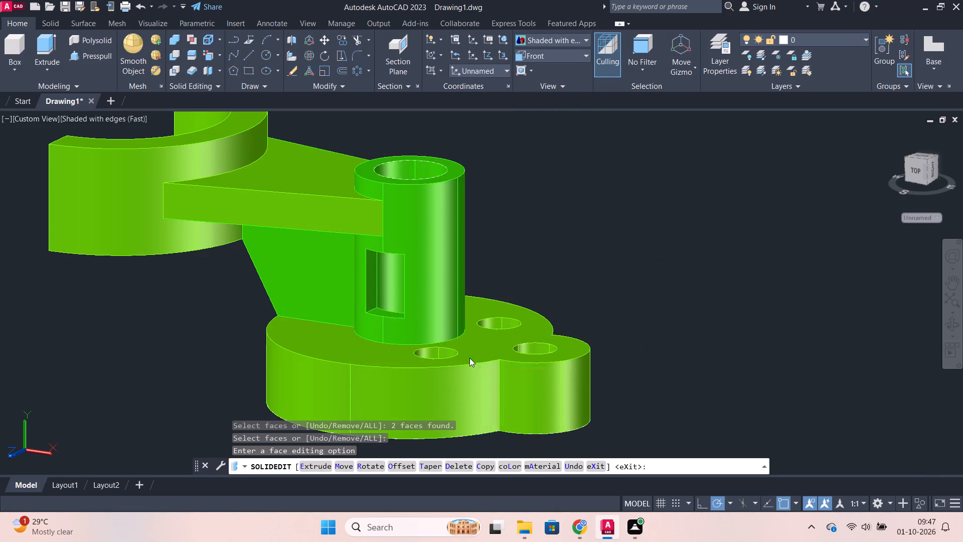
{"action": "key", "text": "Return"}
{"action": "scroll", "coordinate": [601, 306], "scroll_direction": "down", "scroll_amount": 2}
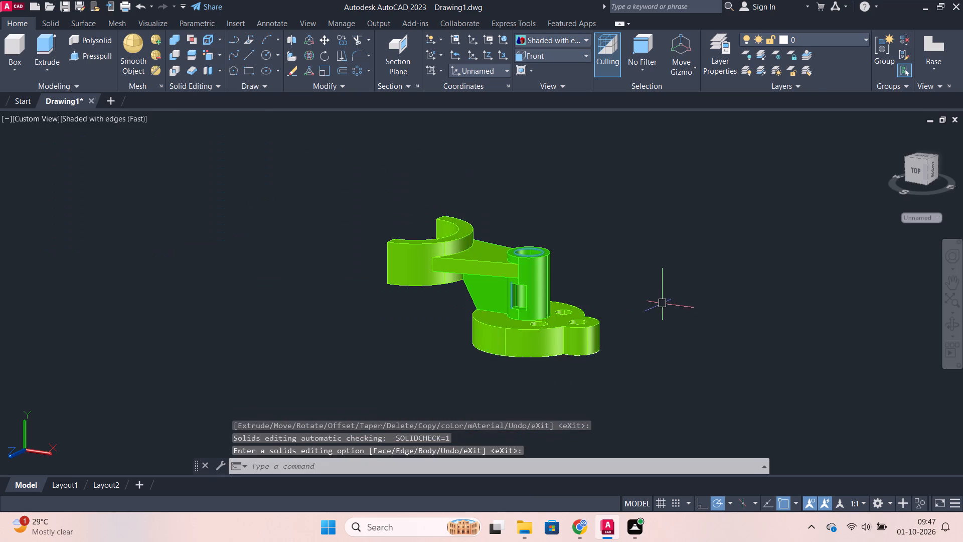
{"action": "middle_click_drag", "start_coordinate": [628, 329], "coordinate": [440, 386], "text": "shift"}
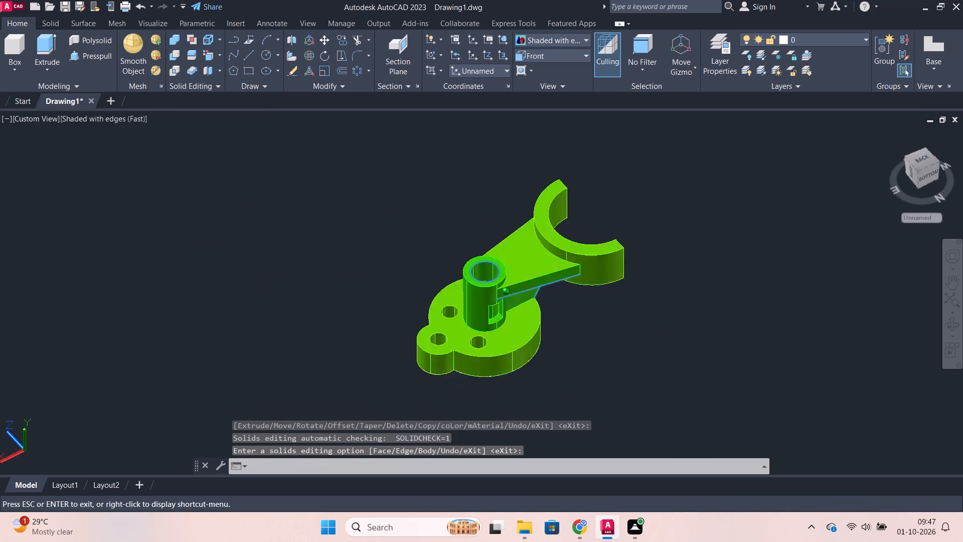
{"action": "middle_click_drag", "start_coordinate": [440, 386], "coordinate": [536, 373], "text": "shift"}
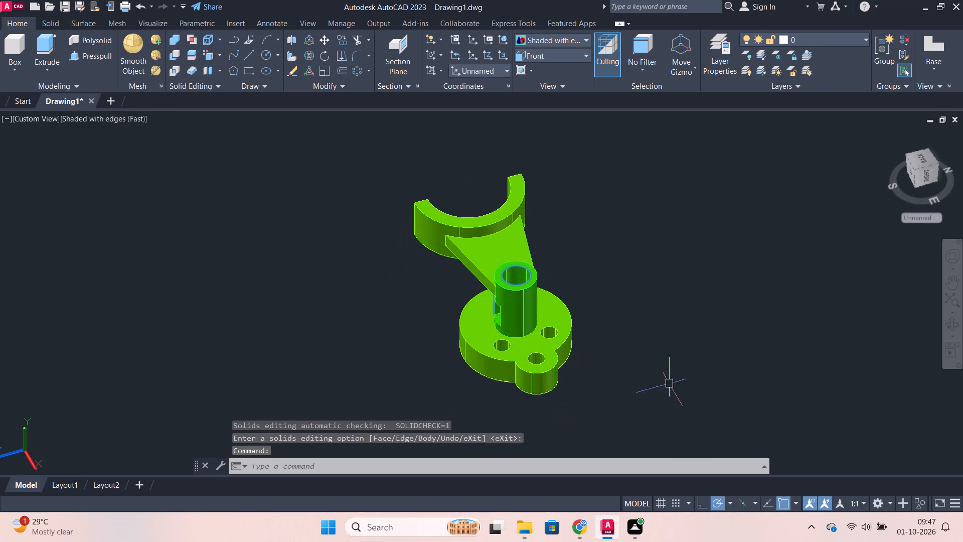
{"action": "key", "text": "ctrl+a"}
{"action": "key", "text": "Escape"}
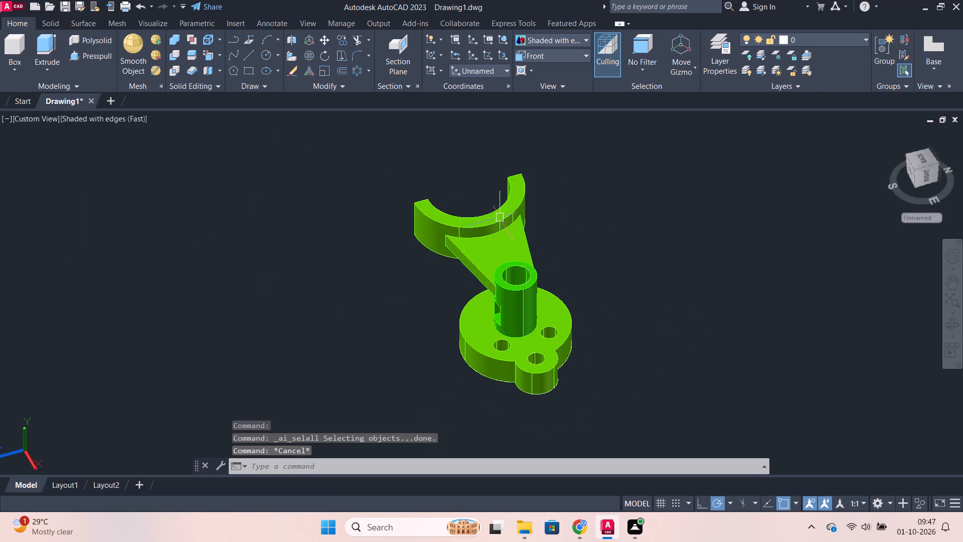
Set the visual style to 2D Wireframe.
{"action": "left_click", "coordinate": [550, 40]}
{"action": "left_click", "coordinate": [548, 66]}
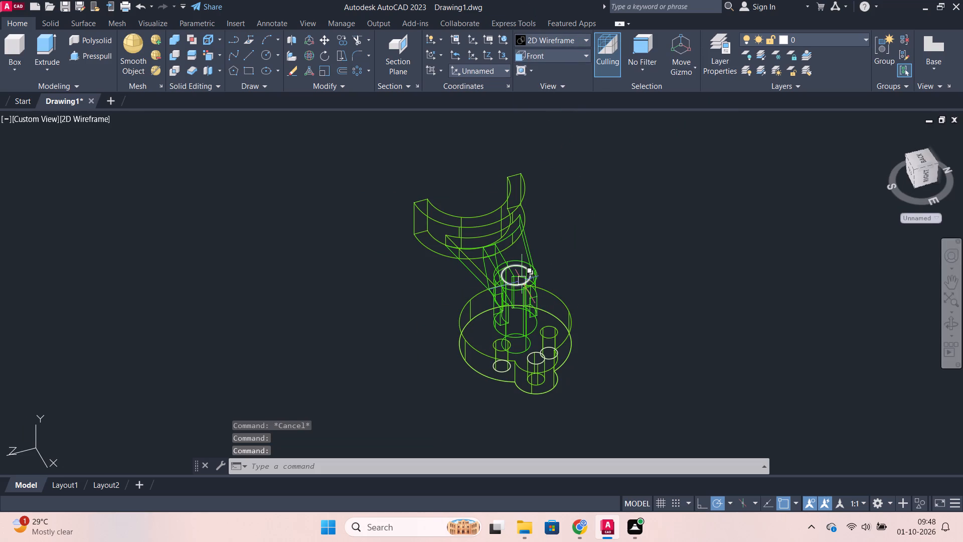
Erase the four leftover construction circles on the cylinder's bore and the body's three drilled holes.
{"action": "left_click", "coordinate": [522, 281]}
{"action": "left_click", "coordinate": [569, 329]}
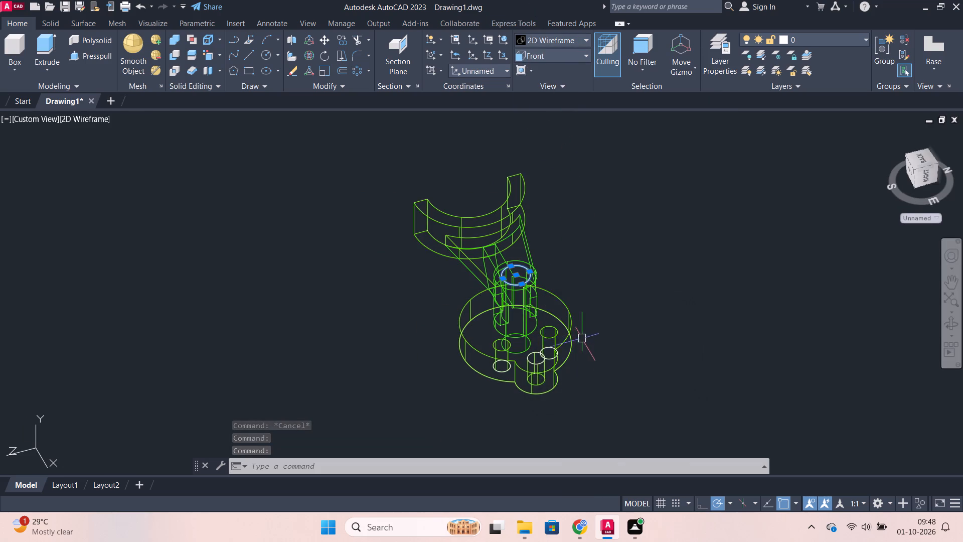
{"action": "scroll", "coordinate": [572, 349], "scroll_direction": "up", "scroll_amount": 3}
{"action": "left_click", "coordinate": [489, 391]}
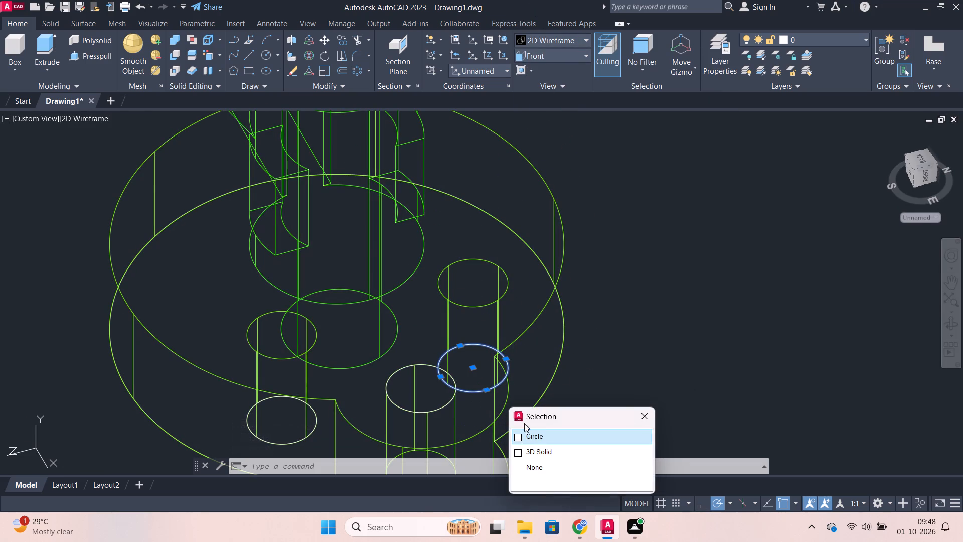
{"action": "left_click", "coordinate": [533, 433]}
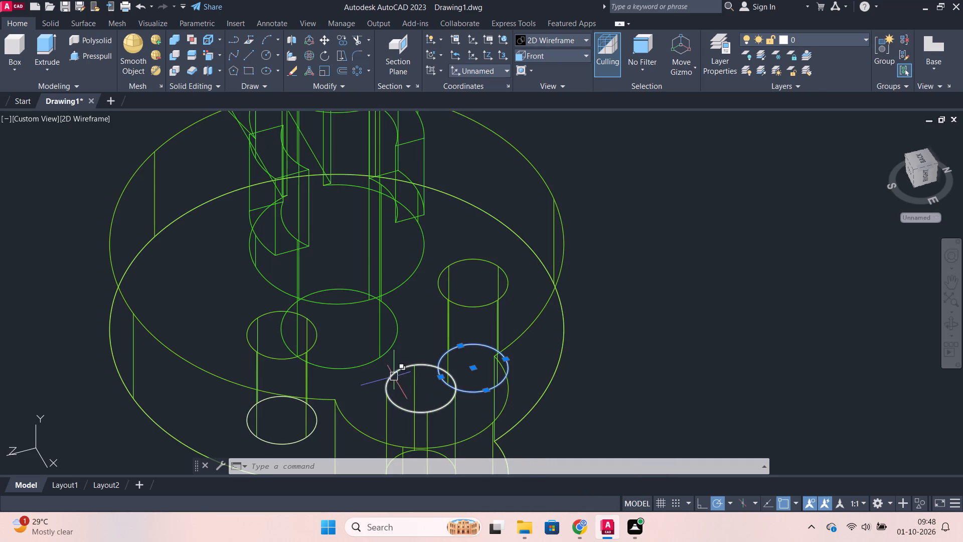
{"action": "left_click", "coordinate": [390, 374]}
{"action": "left_click", "coordinate": [437, 415]}
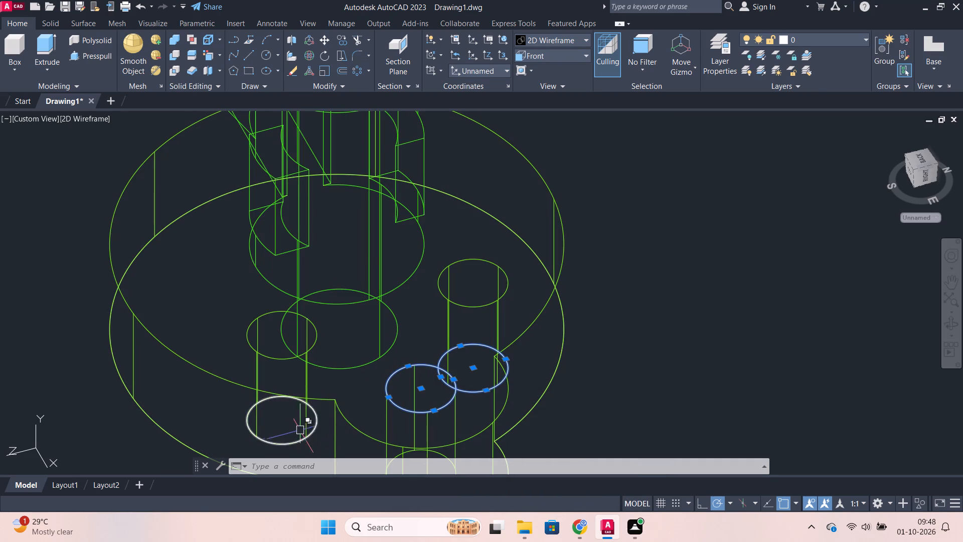
{"action": "left_click", "coordinate": [312, 432]}
{"action": "left_click", "coordinate": [358, 452]}
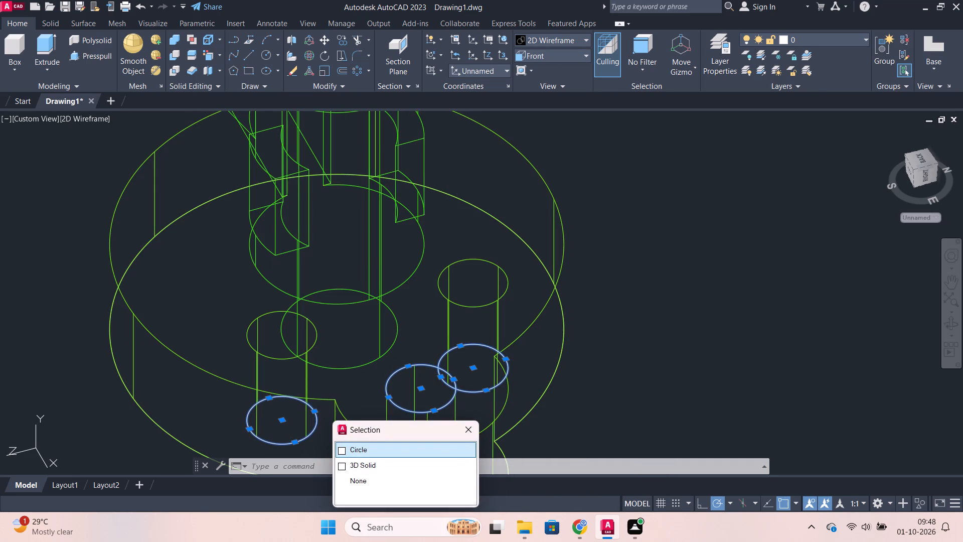
{"action": "scroll", "coordinate": [453, 368], "scroll_direction": "down", "scroll_amount": 3}
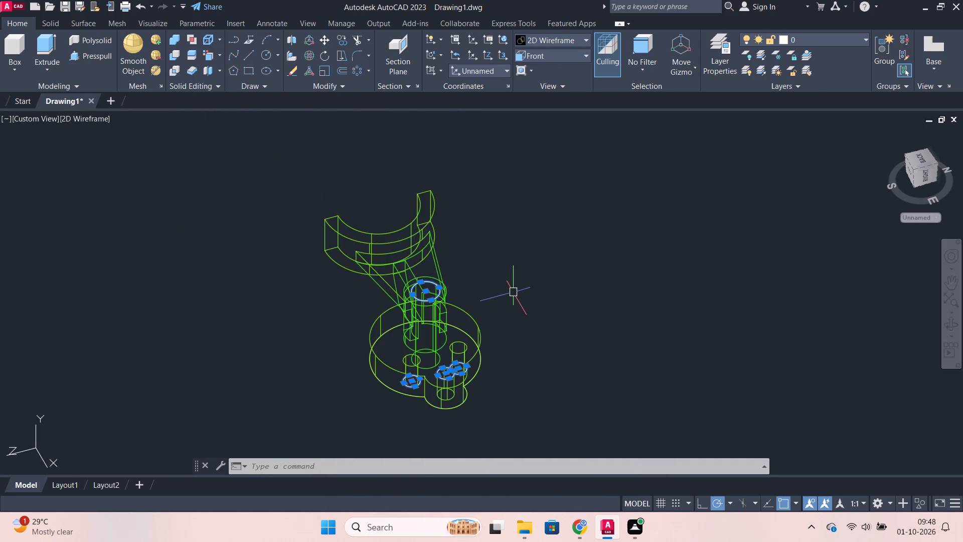
{"action": "key", "text": "e"}
{"action": "key", "text": "Return"}
Erase the leftover construction arc along the body's large round outline, picking the arc rather than the 3D solid.
{"action": "scroll", "coordinate": [547, 313], "scroll_direction": "up", "scroll_amount": 1}
{"action": "middle_click_drag", "start_coordinate": [471, 313], "coordinate": [435, 354], "text": "shift"}
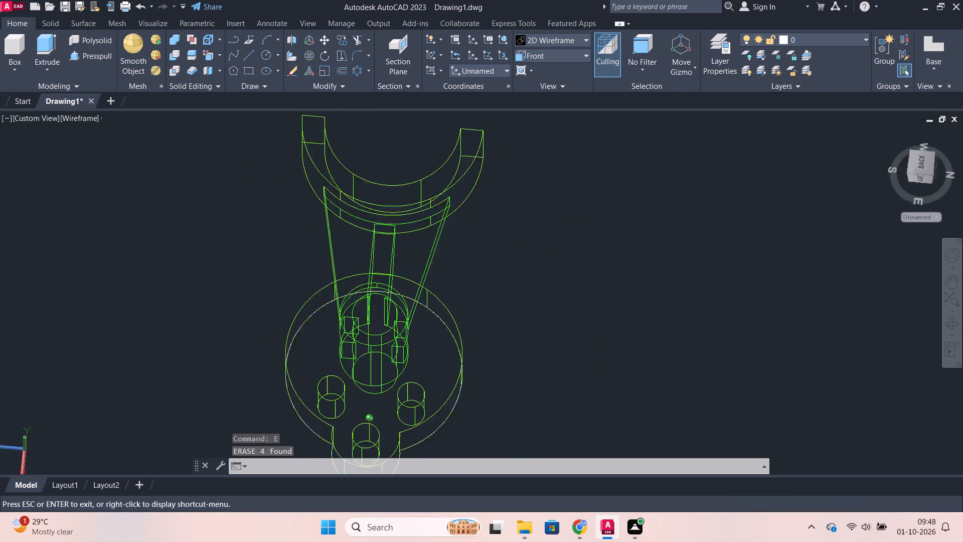
{"action": "middle_click_drag", "start_coordinate": [435, 354], "coordinate": [540, 178], "text": "shift"}
{"action": "middle_click", "coordinate": [540, 178], "text": "shift"}
{"action": "scroll", "coordinate": [431, 347], "scroll_direction": "up", "scroll_amount": 2}
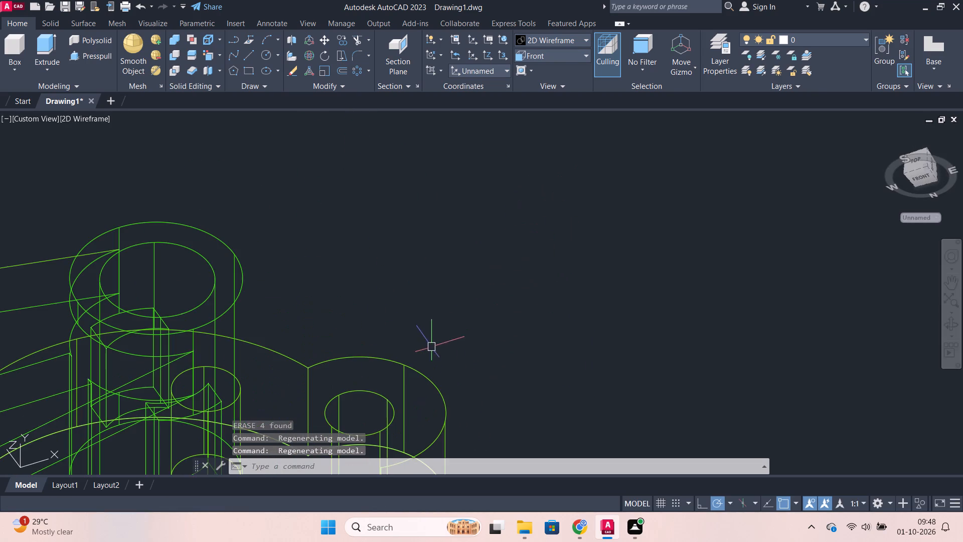
{"action": "scroll", "coordinate": [494, 263], "scroll_direction": "down", "scroll_amount": 2}
{"action": "middle_click_drag", "start_coordinate": [468, 420], "coordinate": [416, 360], "text": "shift"}
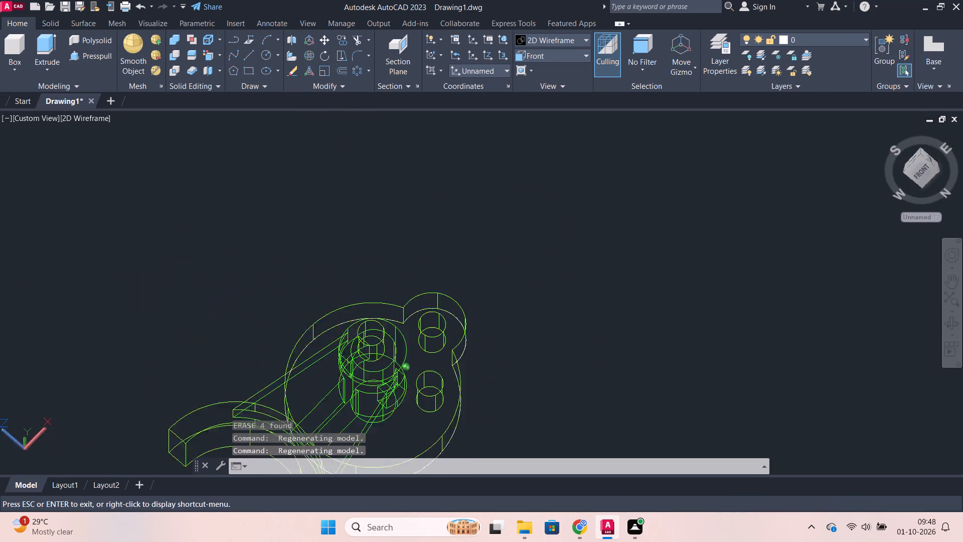
{"action": "middle_click_drag", "start_coordinate": [416, 360], "coordinate": [387, 269], "text": "shift"}
{"action": "left_click", "coordinate": [366, 324]}
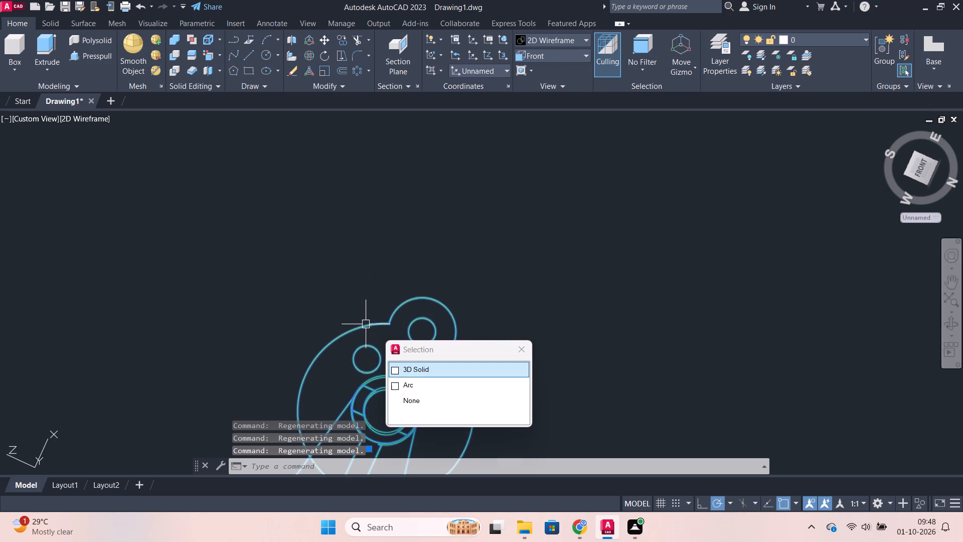
{"action": "left_click", "coordinate": [408, 385]}
{"action": "key", "text": "e"}
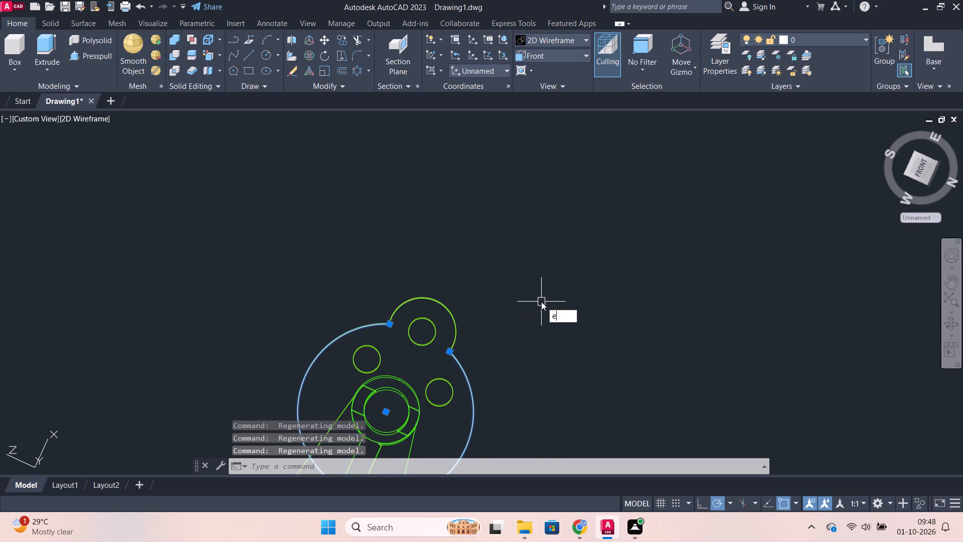
{"action": "key", "text": "Return"}
Set the visual style to Shaded with edges.
{"action": "scroll", "coordinate": [516, 282], "scroll_direction": "down", "scroll_amount": 3}
{"action": "middle_click_drag", "start_coordinate": [447, 277], "coordinate": [479, 325], "text": "shift"}
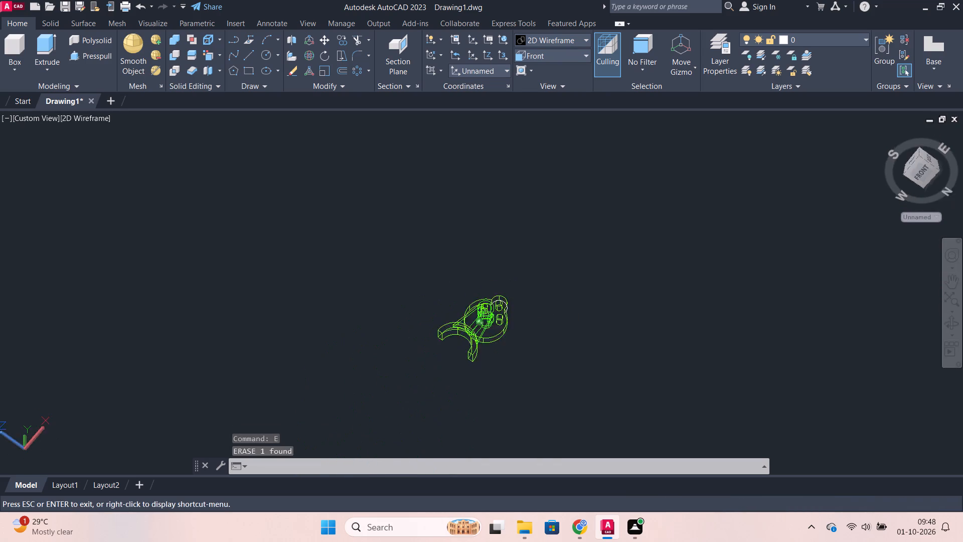
{"action": "middle_click_drag", "start_coordinate": [479, 325], "coordinate": [518, 399], "text": "shift"}
{"action": "scroll", "coordinate": [514, 310], "scroll_direction": "up", "scroll_amount": 3}
{"action": "middle_click_drag", "start_coordinate": [500, 299], "coordinate": [513, 369], "text": "shift"}
{"action": "left_click", "coordinate": [540, 40]}
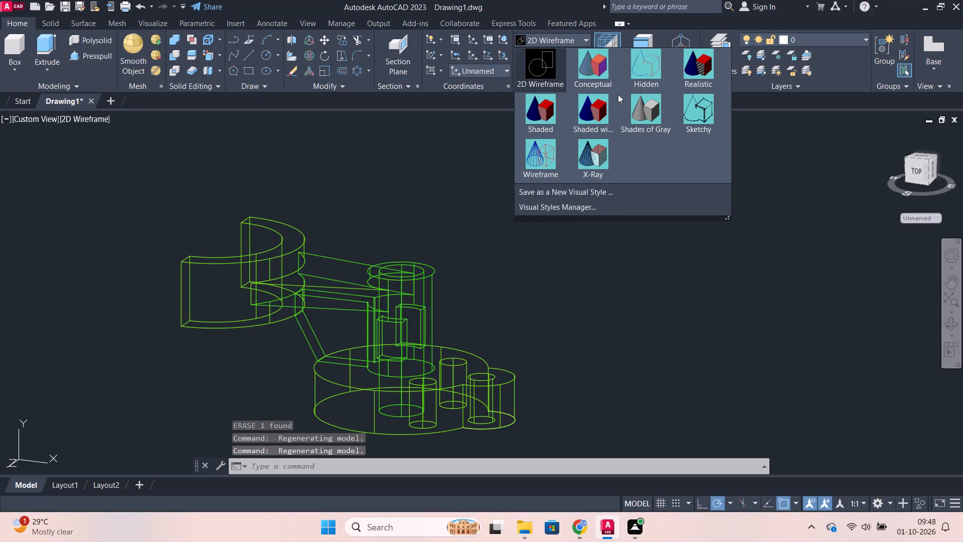
{"action": "left_click", "coordinate": [109, 115]}
{"action": "left_click", "coordinate": [107, 119]}
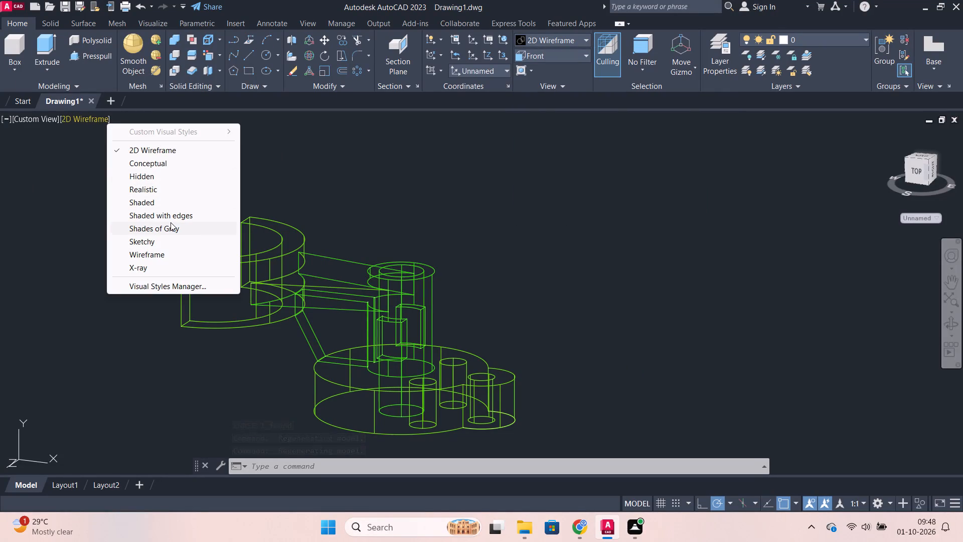
{"action": "left_click", "coordinate": [164, 218]}
Switch the model to the Top view.
{"action": "scroll", "coordinate": [460, 275], "scroll_direction": "up", "scroll_amount": 1}
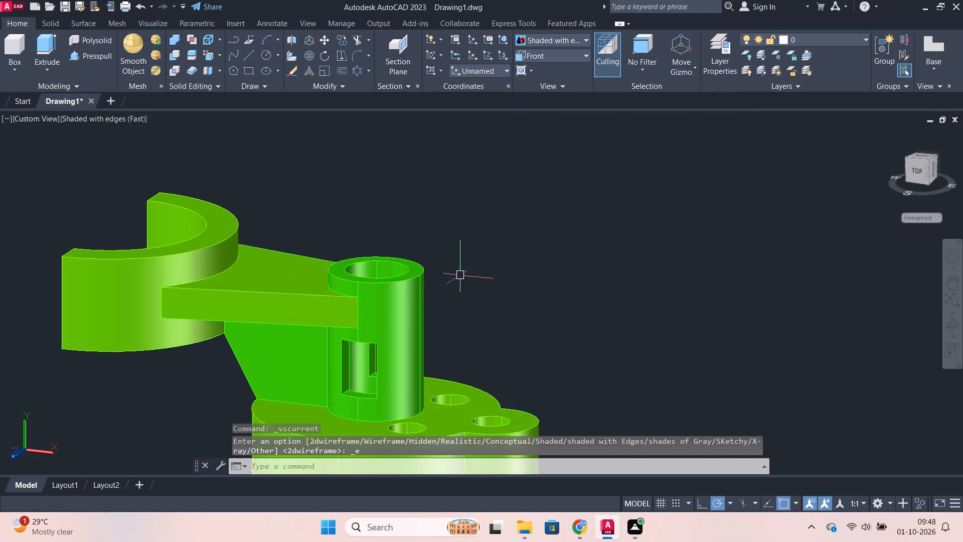
{"action": "scroll", "coordinate": [460, 275], "scroll_direction": "down", "scroll_amount": 2, "text": "shift"}
{"action": "middle_click_drag", "start_coordinate": [308, 337], "coordinate": [286, 403], "text": "shift"}
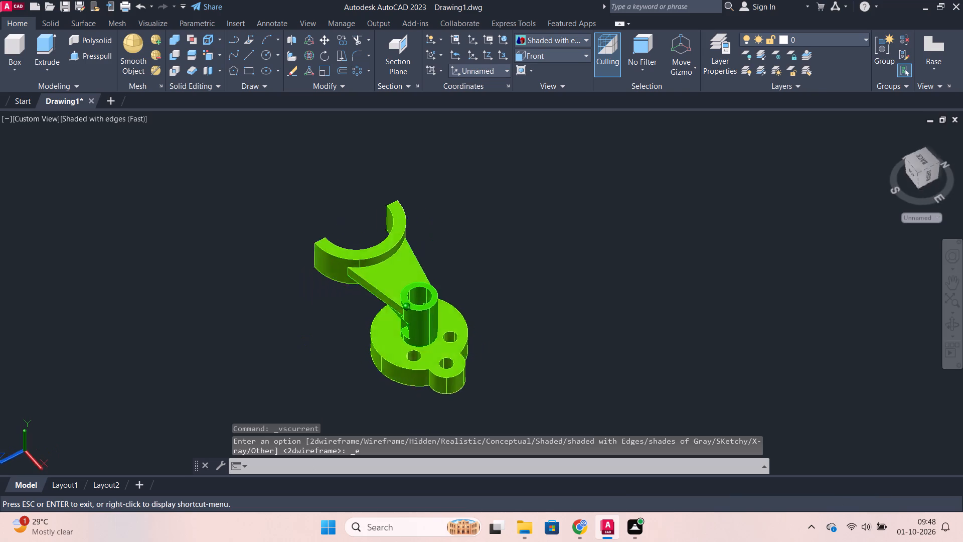
{"action": "middle_click_drag", "start_coordinate": [286, 403], "coordinate": [216, 390], "text": "shift"}
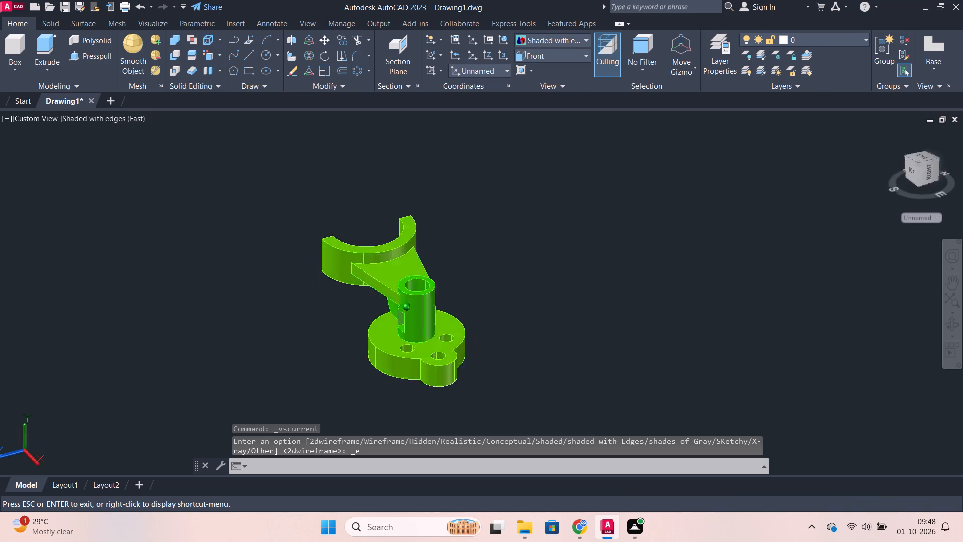
{"action": "middle_click_drag", "start_coordinate": [216, 390], "coordinate": [345, 307], "text": "shift"}
{"action": "scroll", "coordinate": [337, 302], "scroll_direction": "up", "scroll_amount": 2}
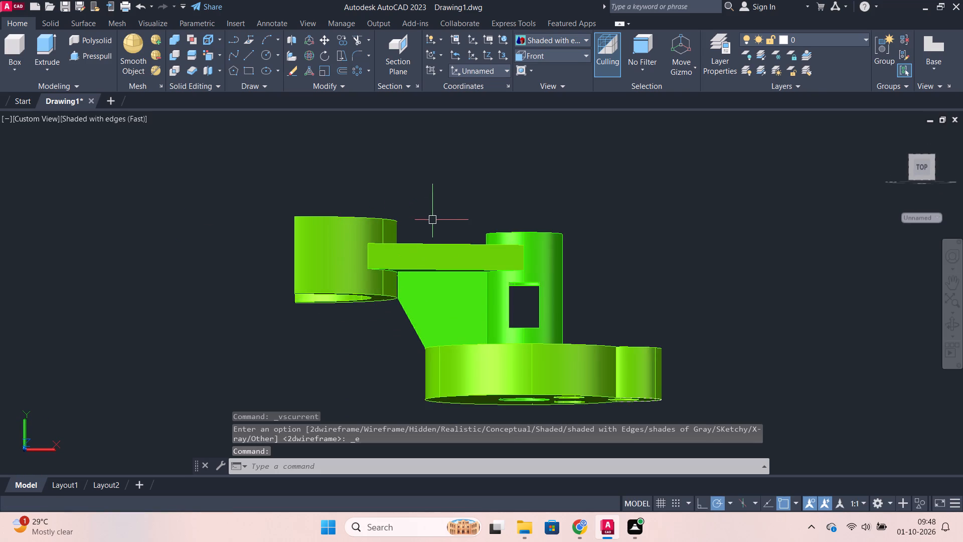
{"action": "middle_click_drag", "start_coordinate": [433, 220], "coordinate": [330, 386], "text": "shift"}
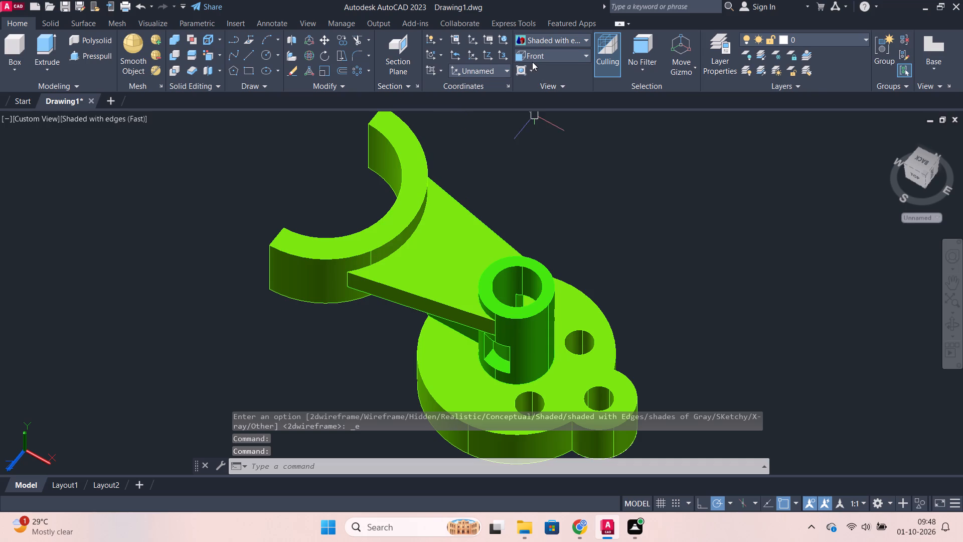
{"action": "left_click", "coordinate": [533, 62]}
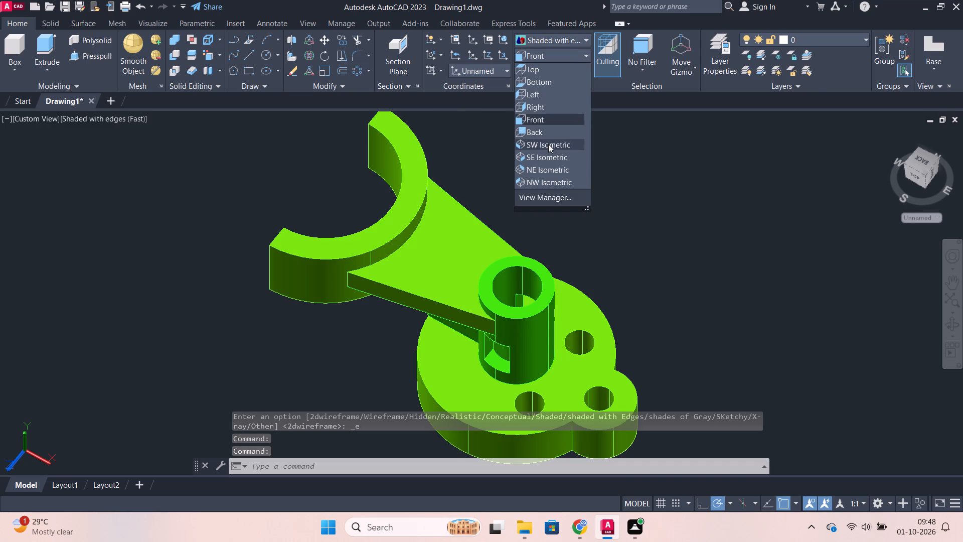
{"action": "left_click", "coordinate": [534, 71]}
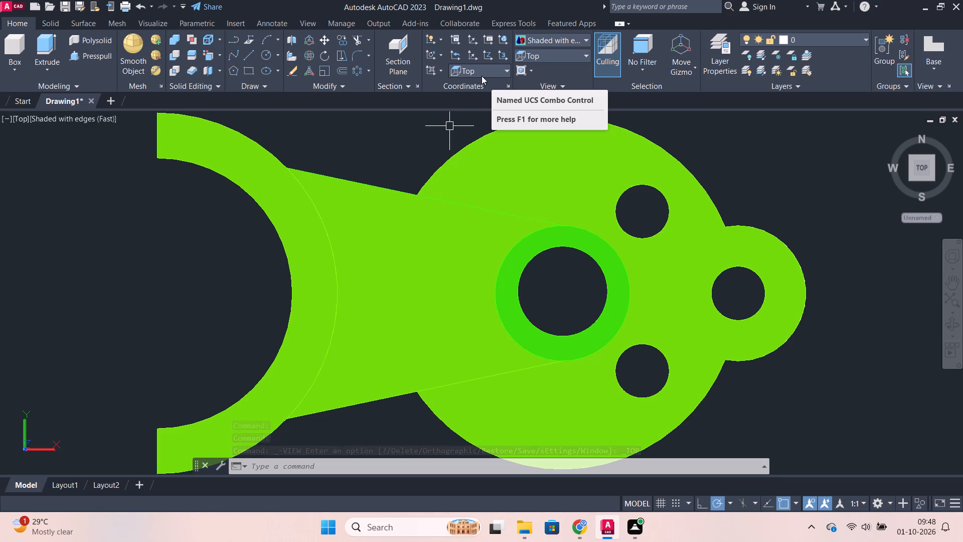
Set the visual style to Shades of Gray.
{"action": "left_click", "coordinate": [553, 42]}
{"action": "left_click", "coordinate": [94, 120]}
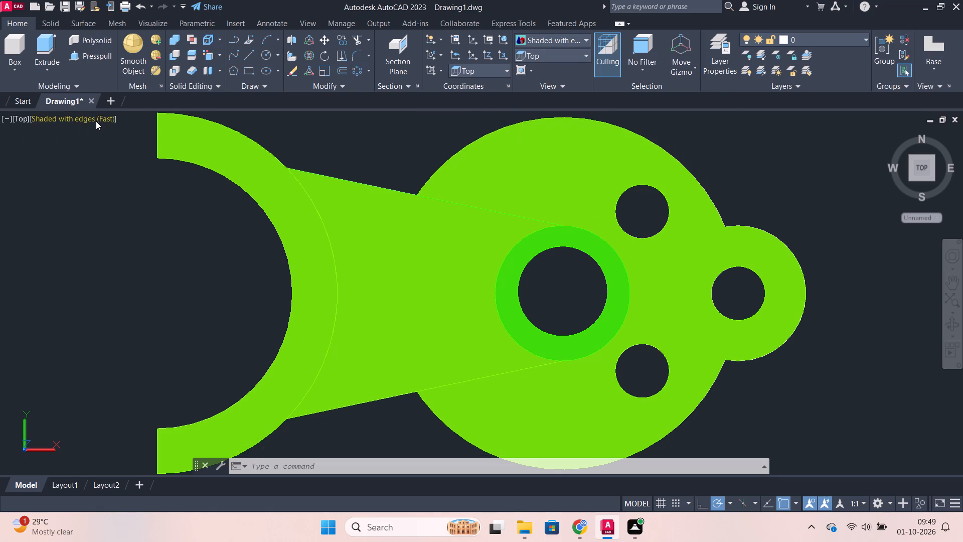
{"action": "left_click", "coordinate": [83, 120]}
{"action": "left_click", "coordinate": [155, 228]}
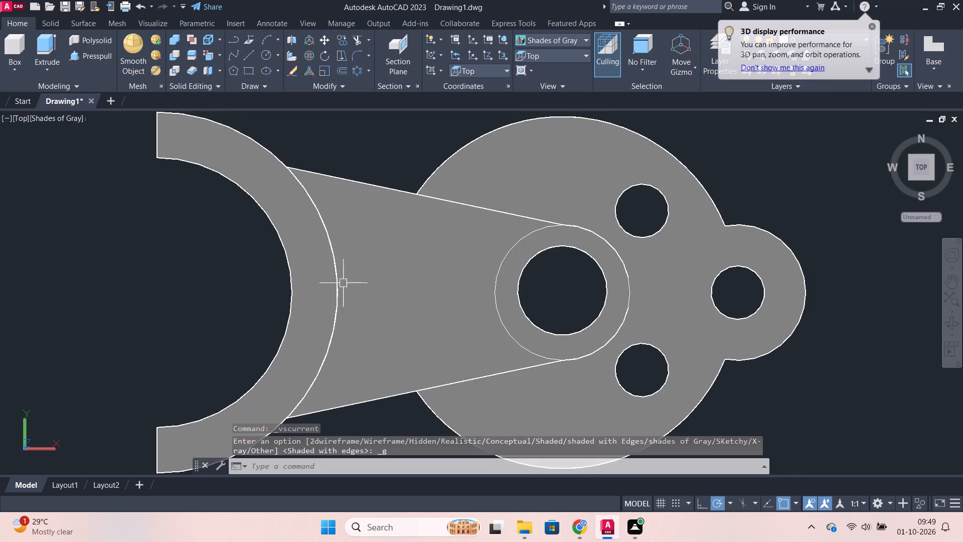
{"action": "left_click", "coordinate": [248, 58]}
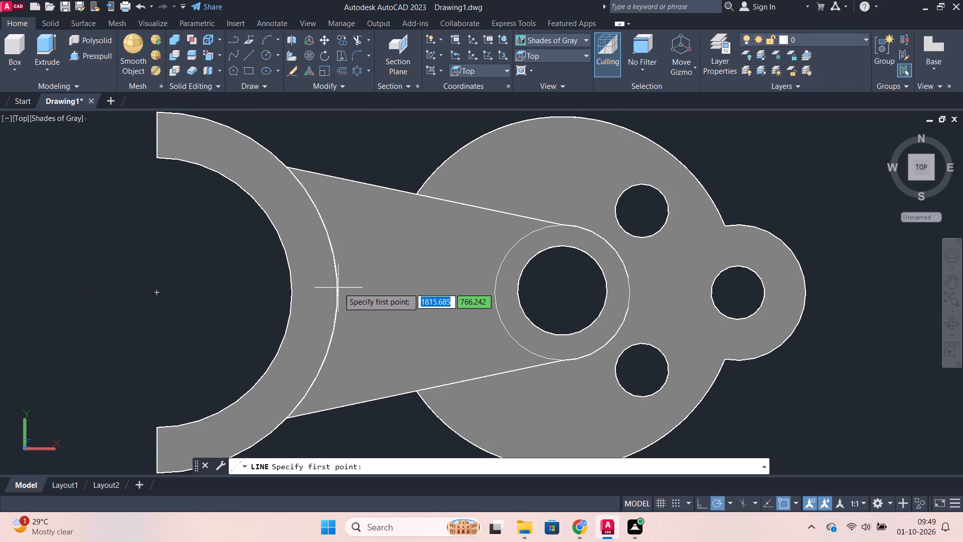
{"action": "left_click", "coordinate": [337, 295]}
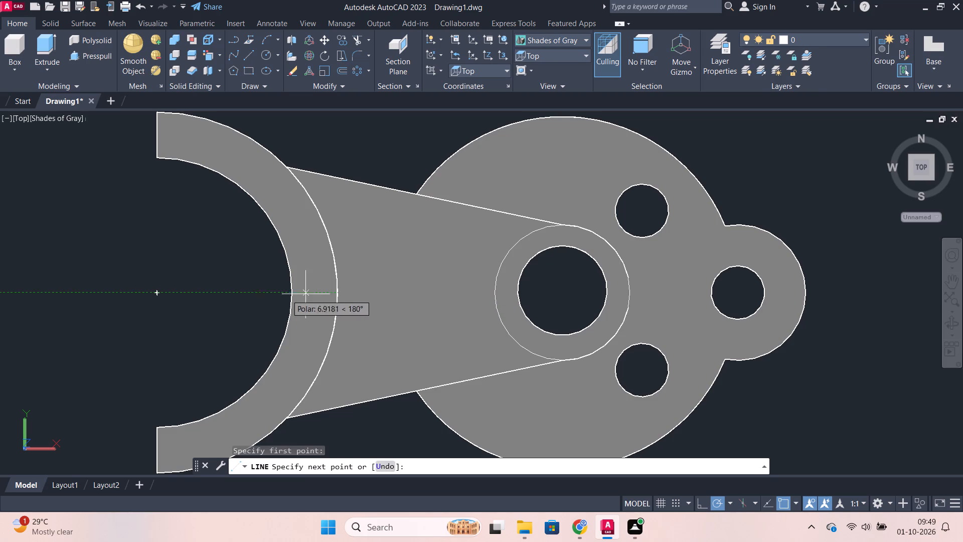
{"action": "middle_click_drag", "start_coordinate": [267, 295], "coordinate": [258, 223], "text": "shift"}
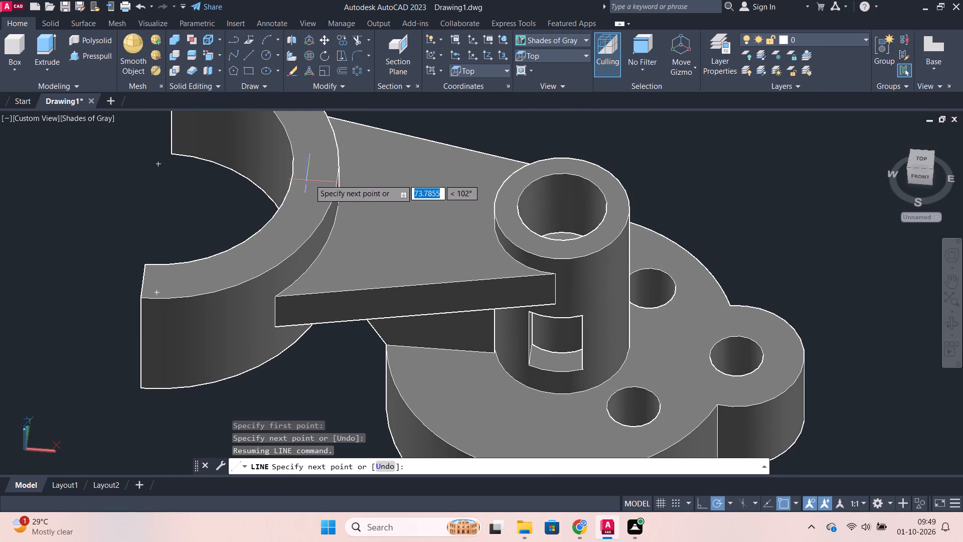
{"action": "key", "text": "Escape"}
Draw a line across the fork's top face from the middle of its inner arc to its outer arc.
{"action": "scroll", "coordinate": [313, 179], "scroll_direction": "down", "scroll_amount": 1}
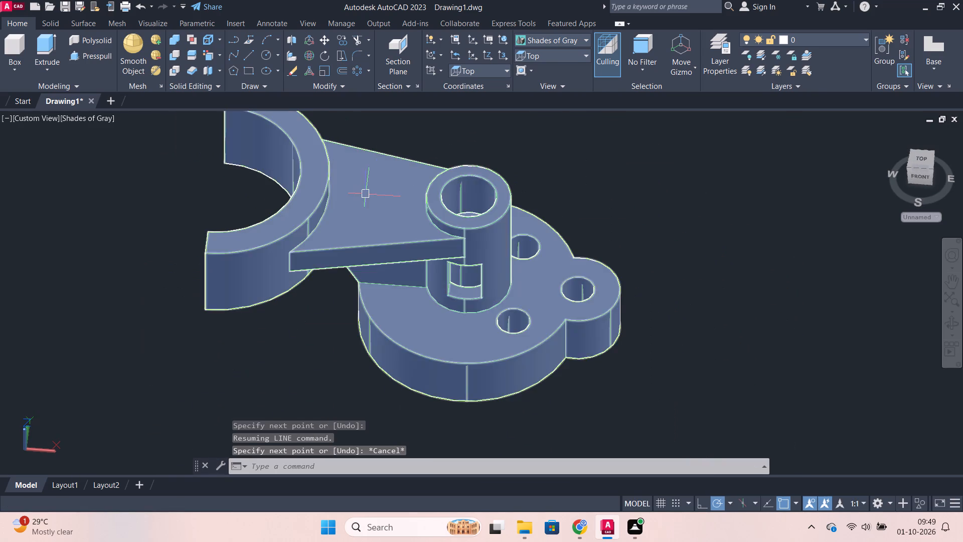
{"action": "key", "text": "l"}
{"action": "key", "text": "Return"}
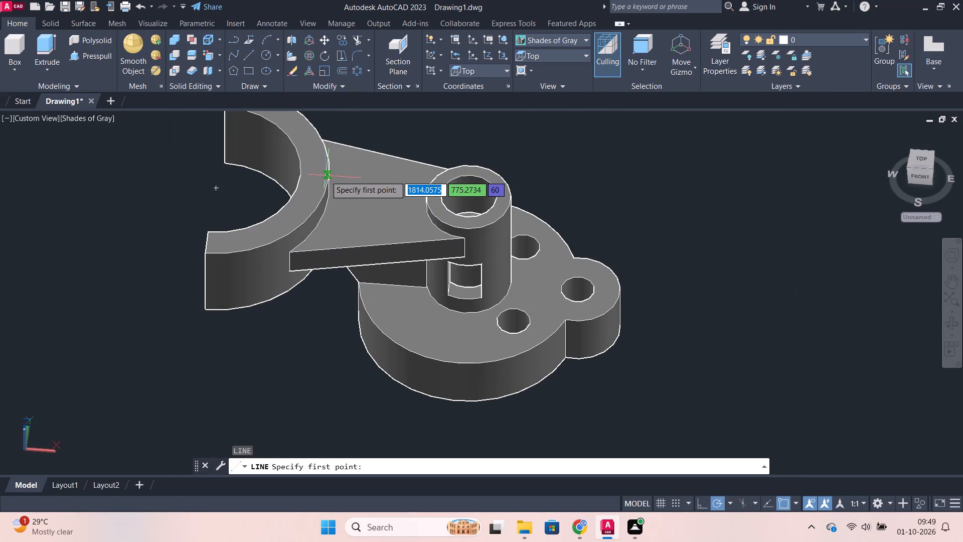
{"action": "scroll", "coordinate": [329, 175], "scroll_direction": "up", "scroll_amount": 2}
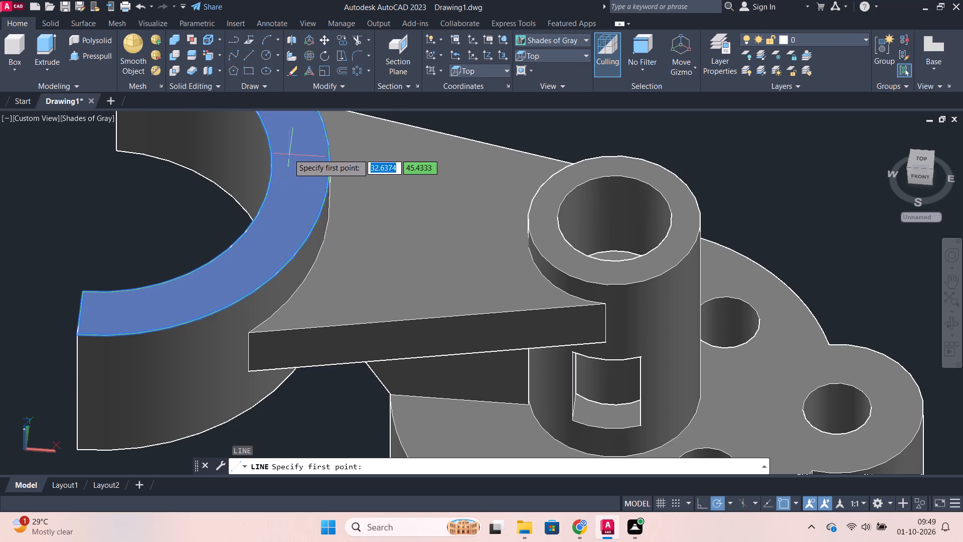
{"action": "left_click", "coordinate": [272, 175]}
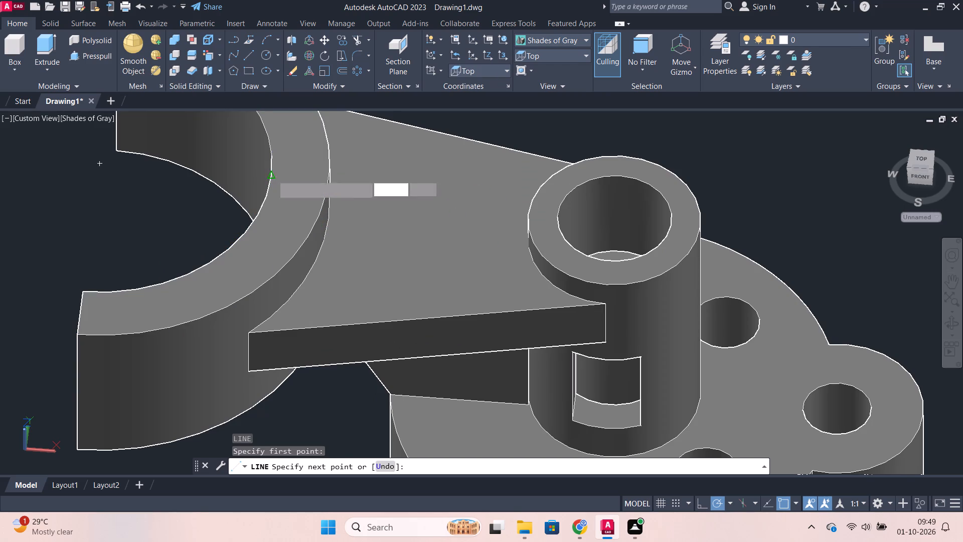
{"action": "scroll", "coordinate": [335, 177], "scroll_direction": "down", "scroll_amount": 1}
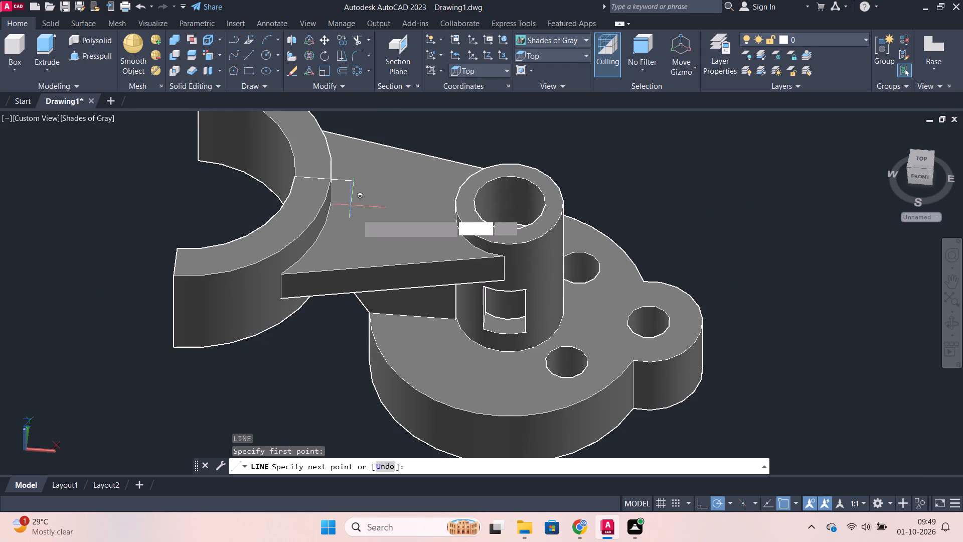
{"action": "scroll", "coordinate": [339, 174], "scroll_direction": "down", "scroll_amount": 1}
{"action": "scroll", "coordinate": [337, 171], "scroll_direction": "up", "scroll_amount": 2}
{"action": "middle_click_drag", "start_coordinate": [339, 183], "coordinate": [353, 245], "text": "shift"}
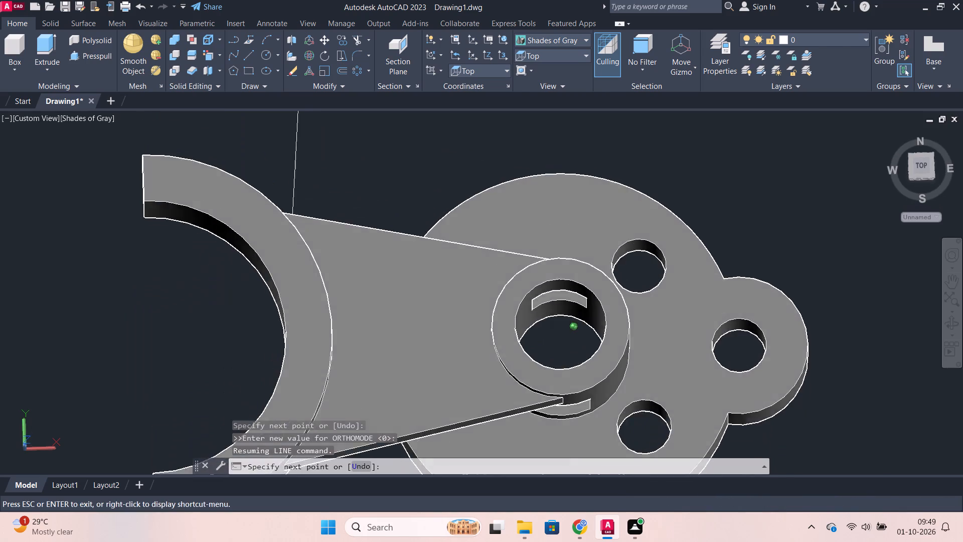
{"action": "middle_click_drag", "start_coordinate": [353, 245], "coordinate": [353, 247], "text": "shift"}
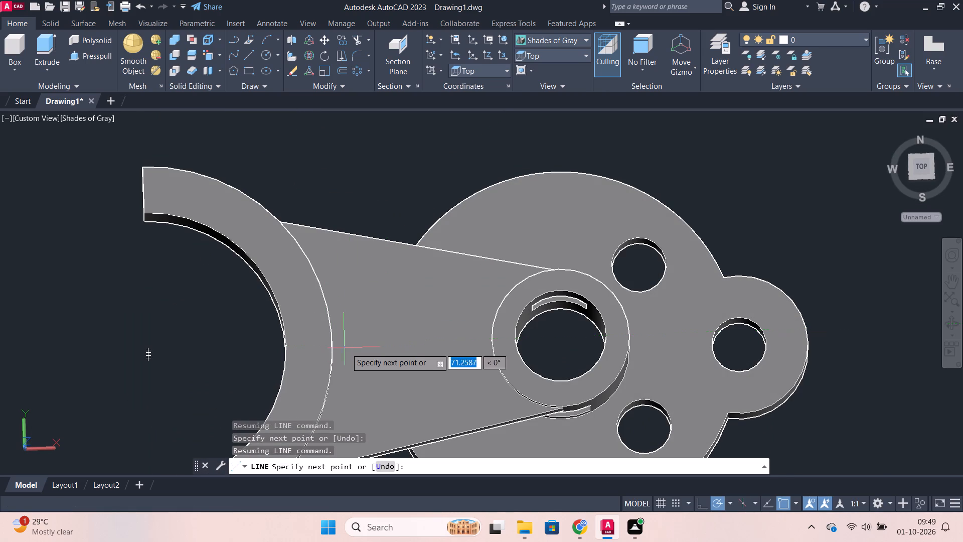
{"action": "left_click", "coordinate": [333, 345]}
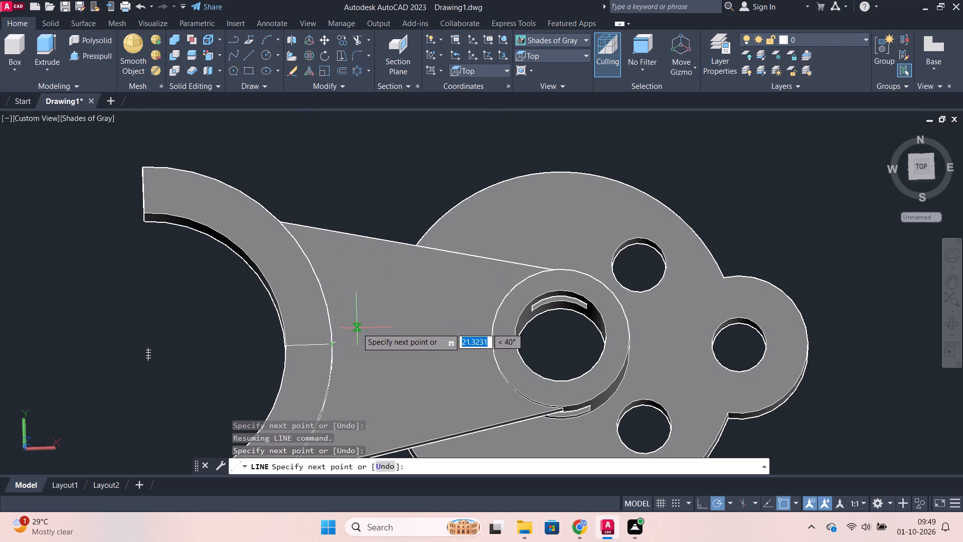
{"action": "key", "text": "Escape"}
{"action": "scroll", "coordinate": [251, 341], "scroll_direction": "up", "scroll_amount": 1}
{"action": "middle_click_drag", "start_coordinate": [259, 341], "coordinate": [259, 340], "text": "shift"}
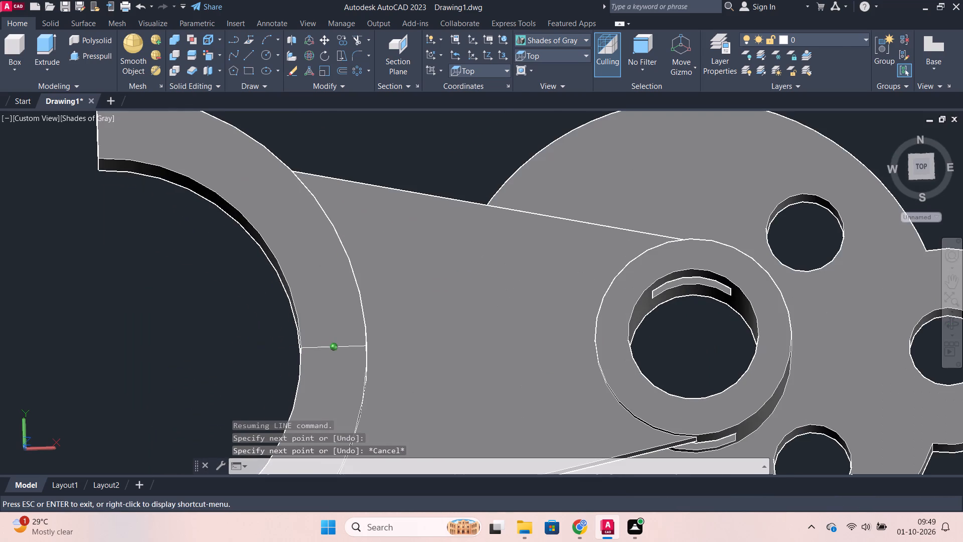
Offset the line across the fork's top face by 7.2 toward the back of the part.
{"action": "middle_click_drag", "start_coordinate": [259, 340], "coordinate": [245, 237], "text": "shift"}
{"action": "scroll", "coordinate": [388, 296], "scroll_direction": "up", "scroll_amount": 2}
{"action": "middle_click_drag", "start_coordinate": [400, 330], "coordinate": [388, 208]}
{"action": "left_click", "coordinate": [296, 284]}
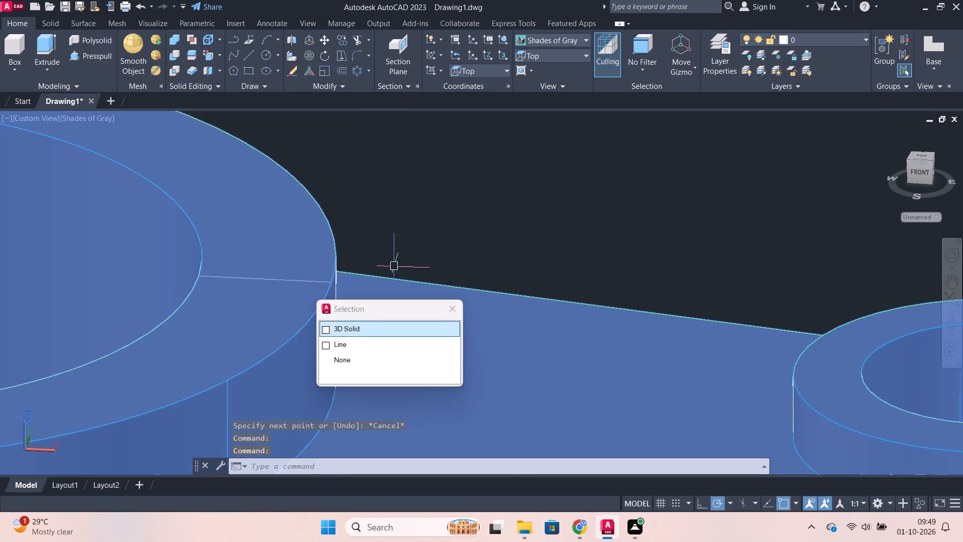
{"action": "key", "text": "Escape"}
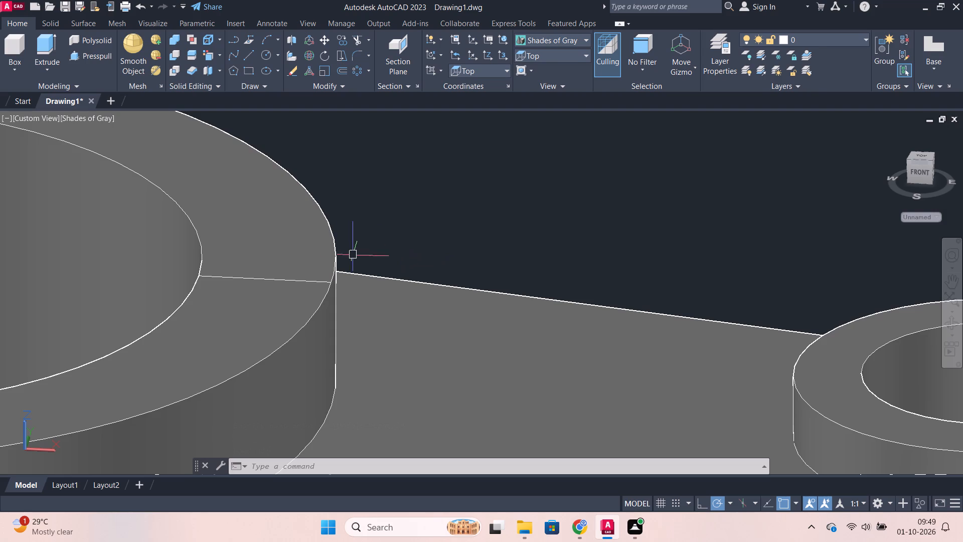
{"action": "left_click", "coordinate": [275, 279]}
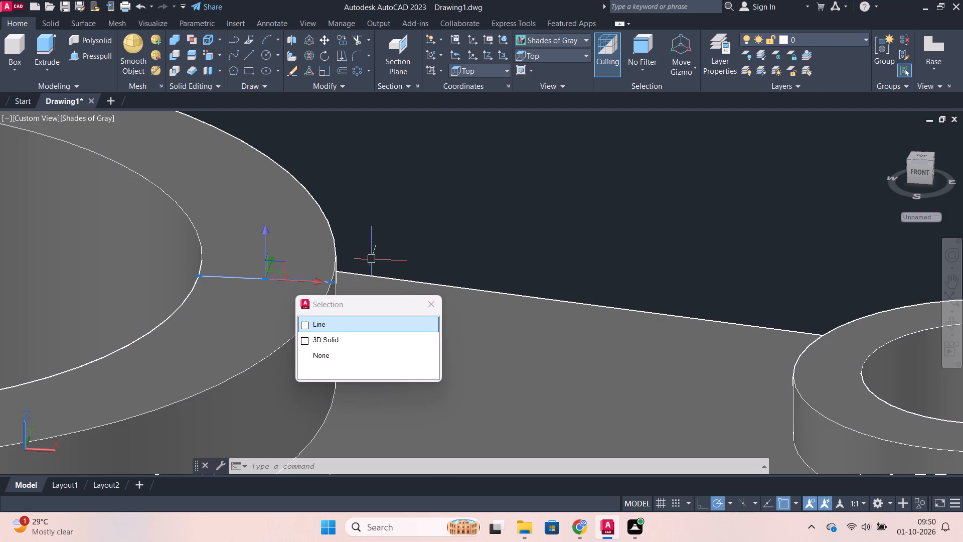
{"action": "key", "text": "o"}
{"action": "key", "text": "Return"}
{"action": "key", "text": "Return"}
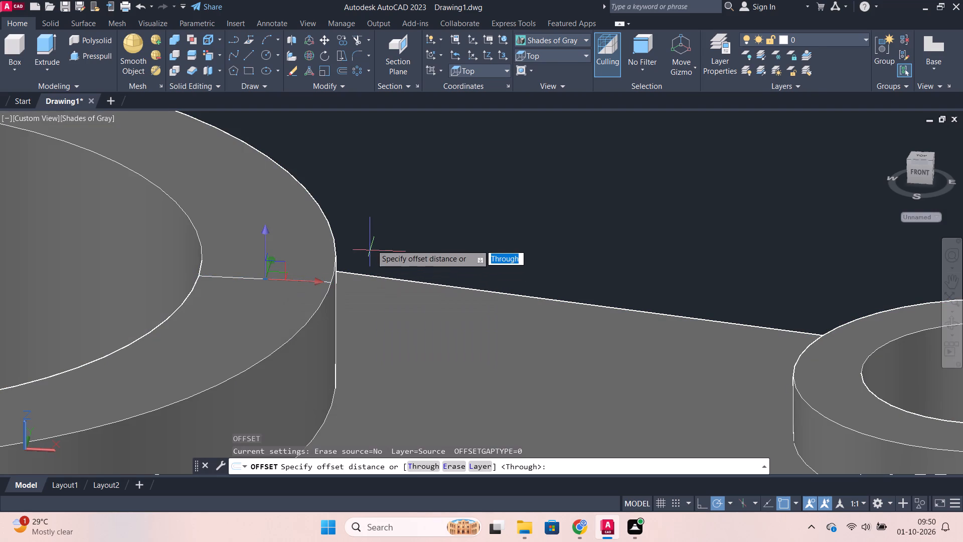
{"action": "key", "text": "Return"}
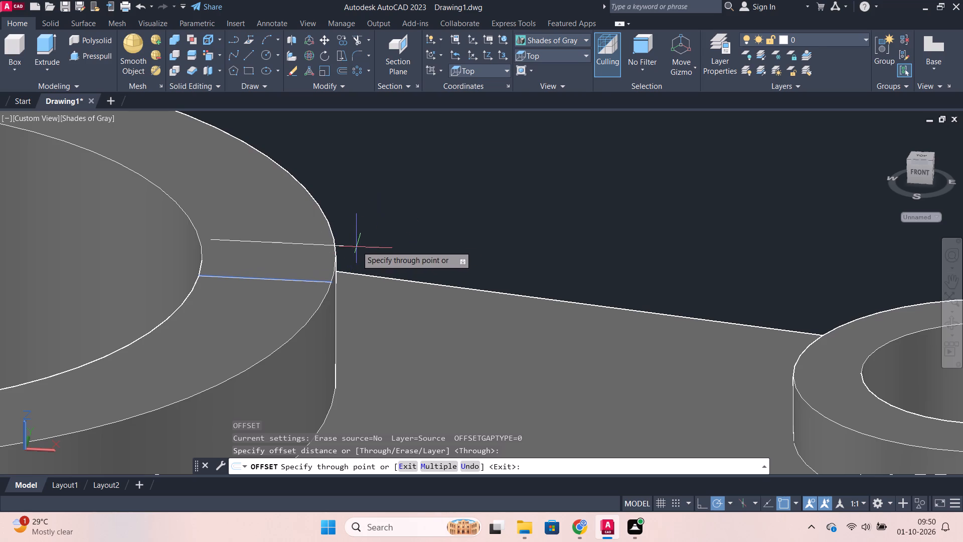
{"action": "scroll", "coordinate": [357, 246], "scroll_direction": "down", "scroll_amount": 1}
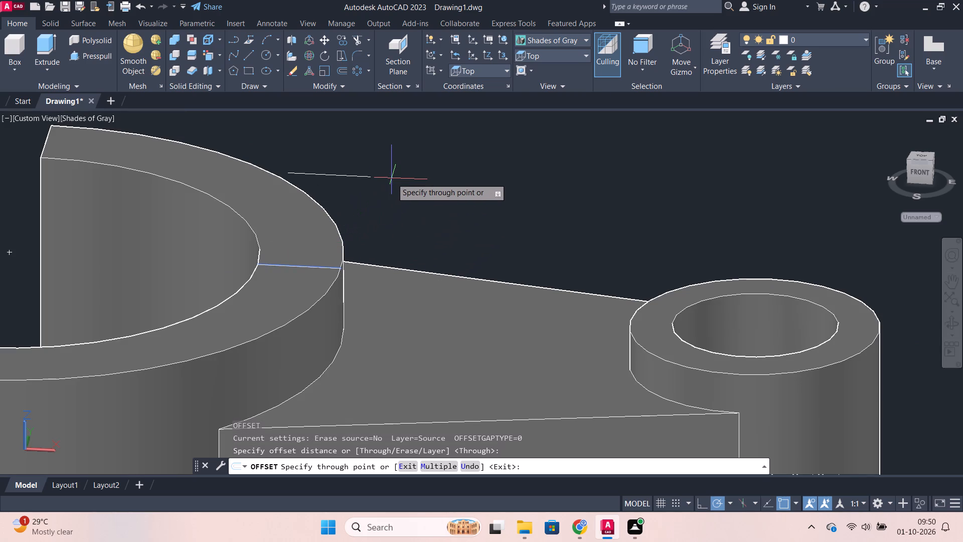
{"action": "key", "text": "7"}
{"action": "type", "text": ".2"}
{"action": "key", "text": "Return"}
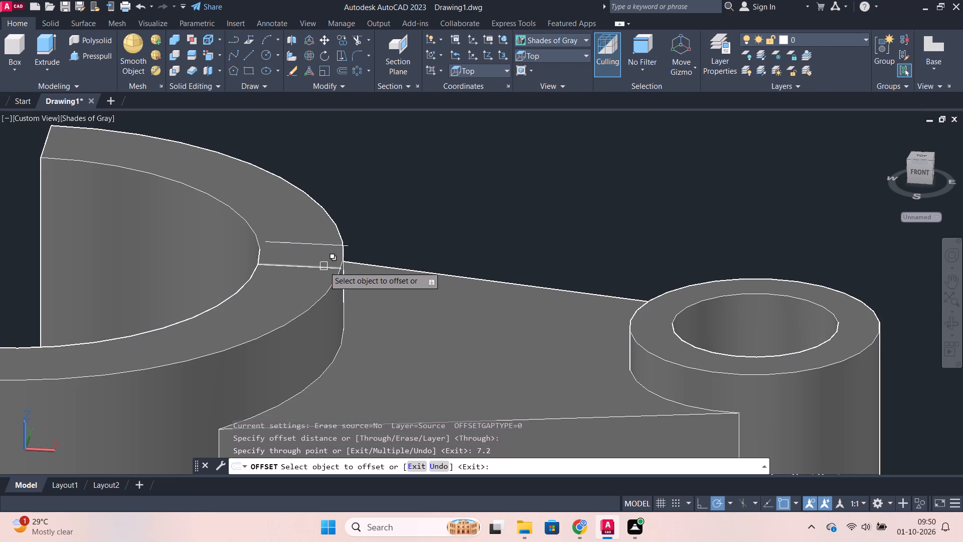
Offset the same middle line by 7.2 toward the front of the part.
{"action": "left_click", "coordinate": [324, 266]}
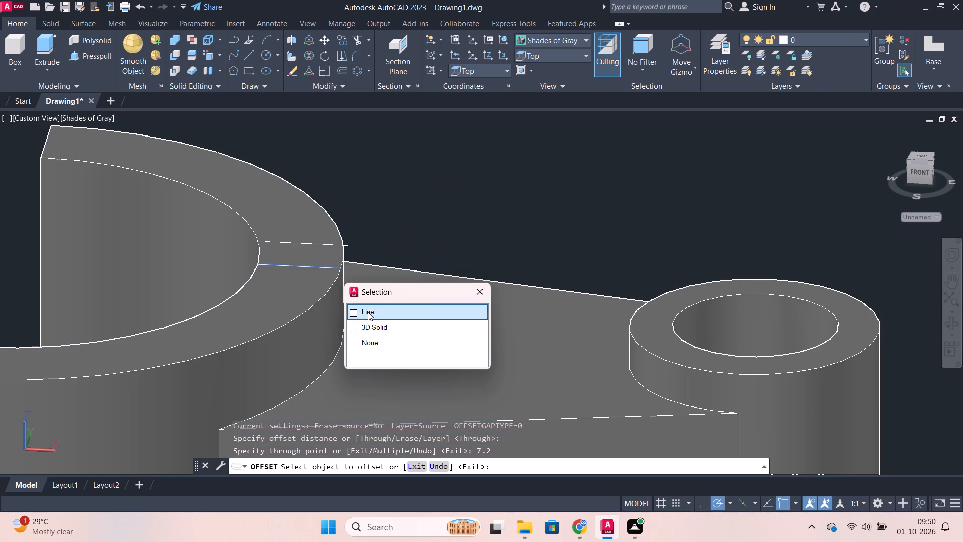
{"action": "left_click", "coordinate": [368, 312]}
{"action": "type", "text": "7.2"}
{"action": "key", "text": "Return"}
{"action": "key", "text": "Escape"}
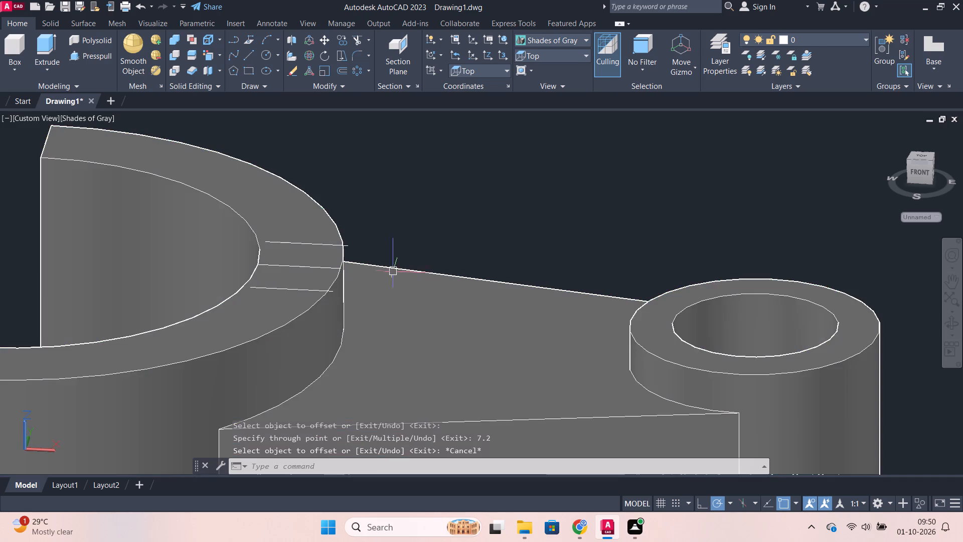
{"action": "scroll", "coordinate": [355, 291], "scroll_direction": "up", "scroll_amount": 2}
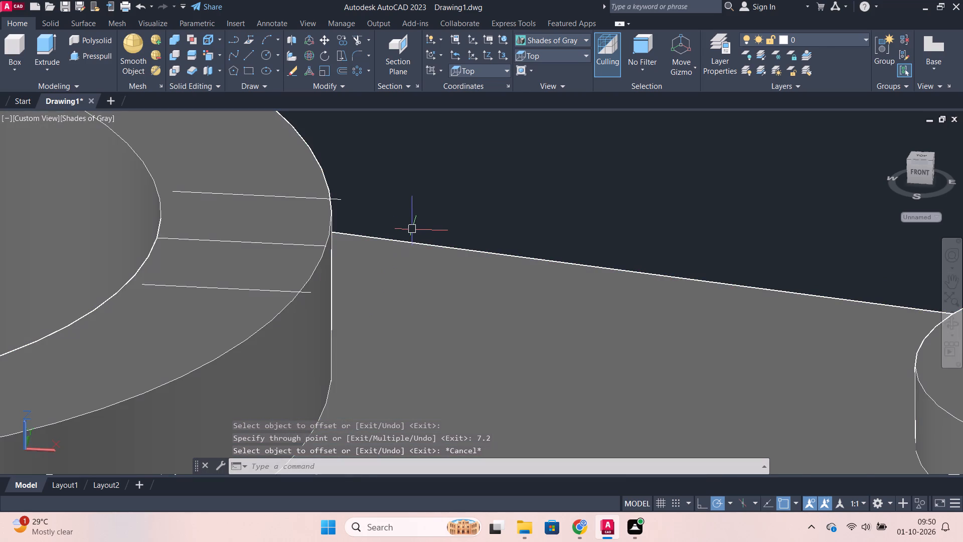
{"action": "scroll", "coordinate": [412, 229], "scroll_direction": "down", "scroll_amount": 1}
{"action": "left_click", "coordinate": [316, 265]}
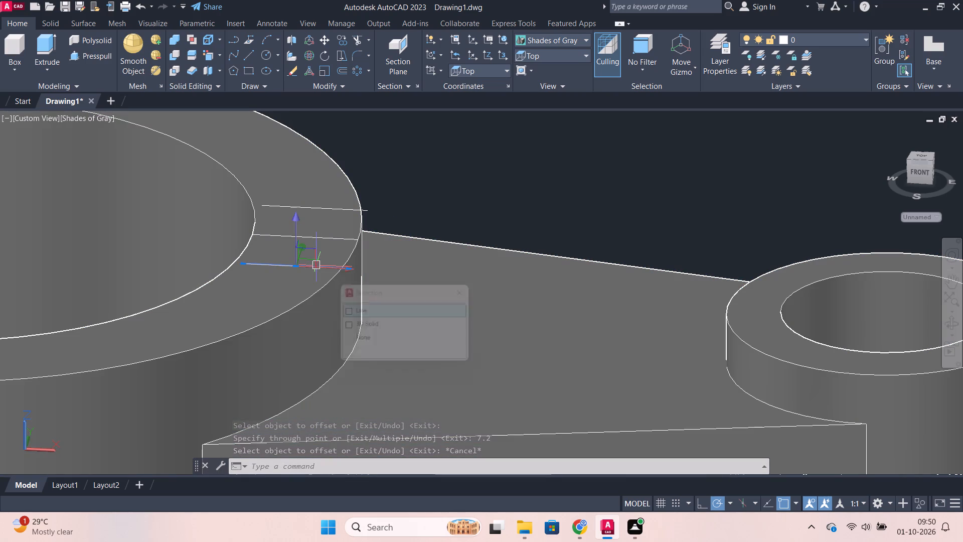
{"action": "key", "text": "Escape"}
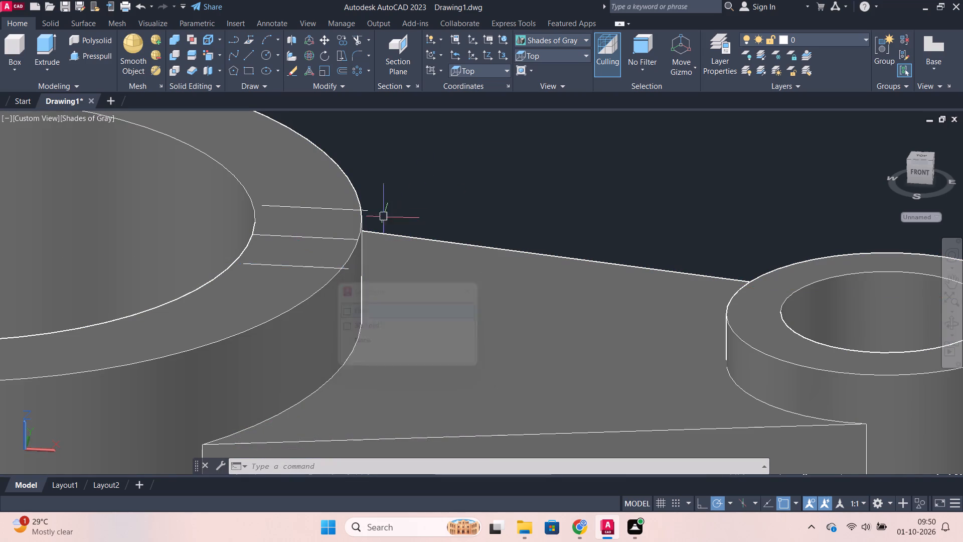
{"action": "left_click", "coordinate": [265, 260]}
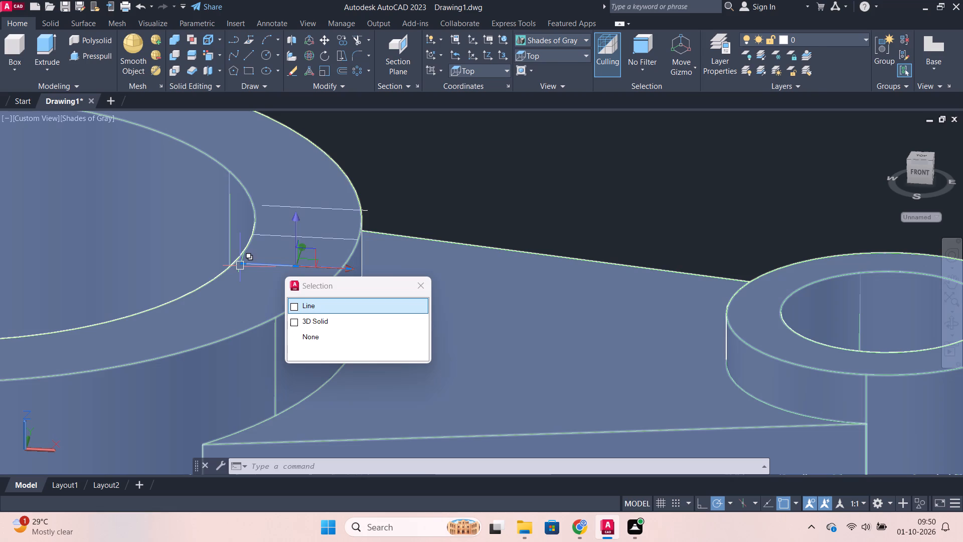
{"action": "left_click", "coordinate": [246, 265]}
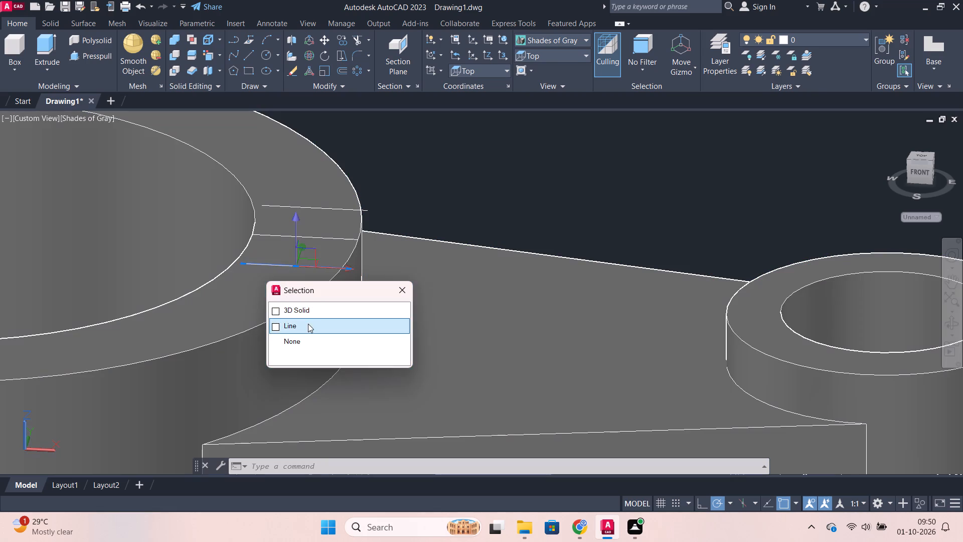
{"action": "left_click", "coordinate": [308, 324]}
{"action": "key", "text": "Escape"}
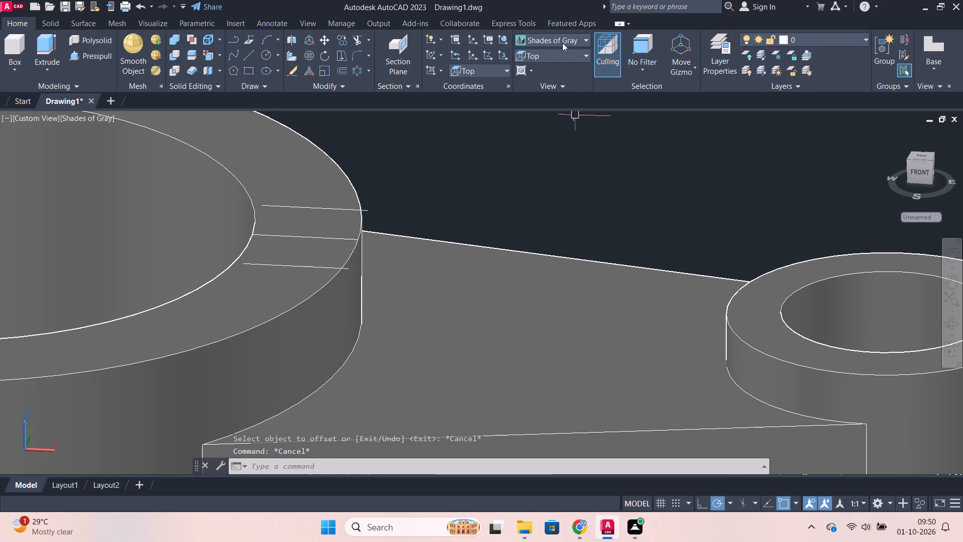
Set the visual style to 2D Wireframe.
{"action": "left_click", "coordinate": [562, 43]}
{"action": "left_click", "coordinate": [552, 68]}
Lengthen the front offset line past the fork's inner arc to a total length of about 14.
{"action": "scroll", "coordinate": [265, 269], "scroll_direction": "up", "scroll_amount": 1}
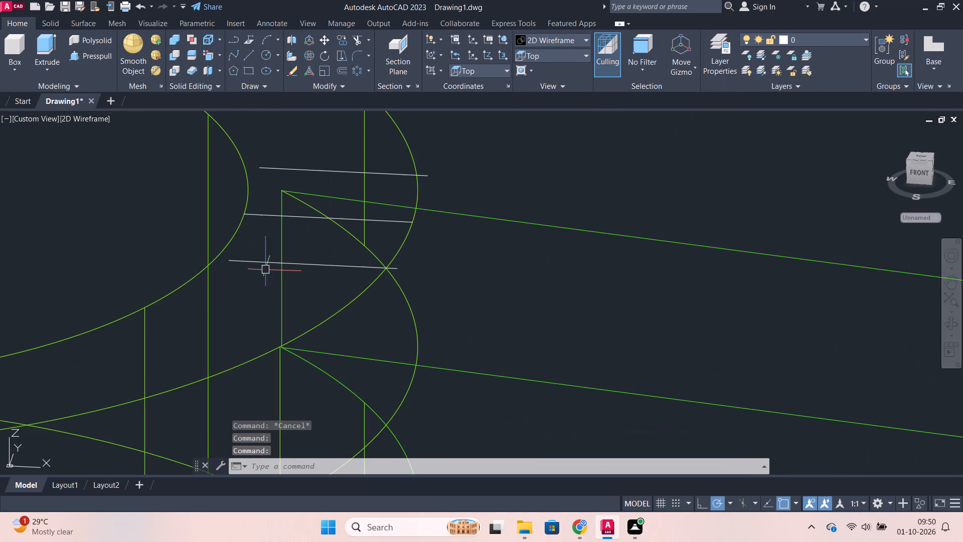
{"action": "left_click", "coordinate": [254, 263]}
{"action": "left_click", "coordinate": [230, 262]}
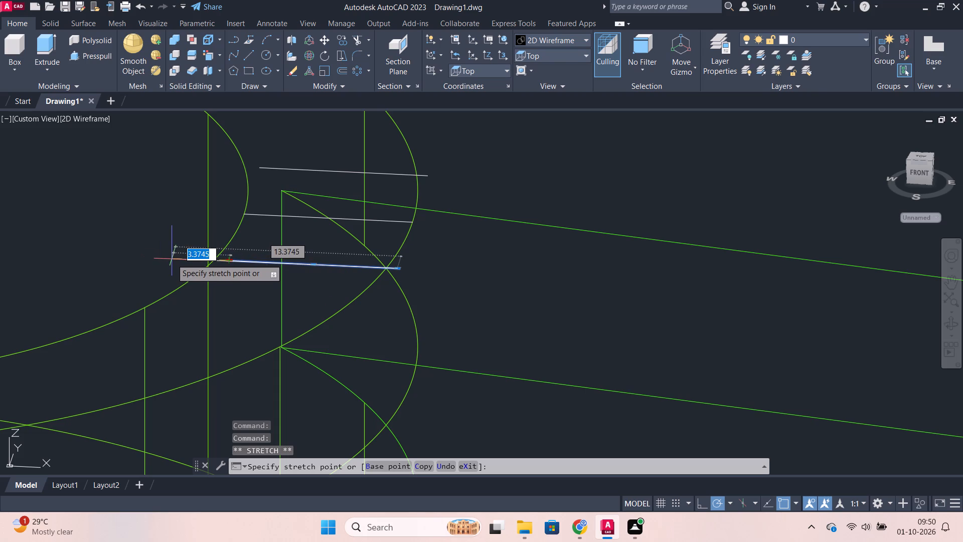
{"action": "key", "text": "Escape"}
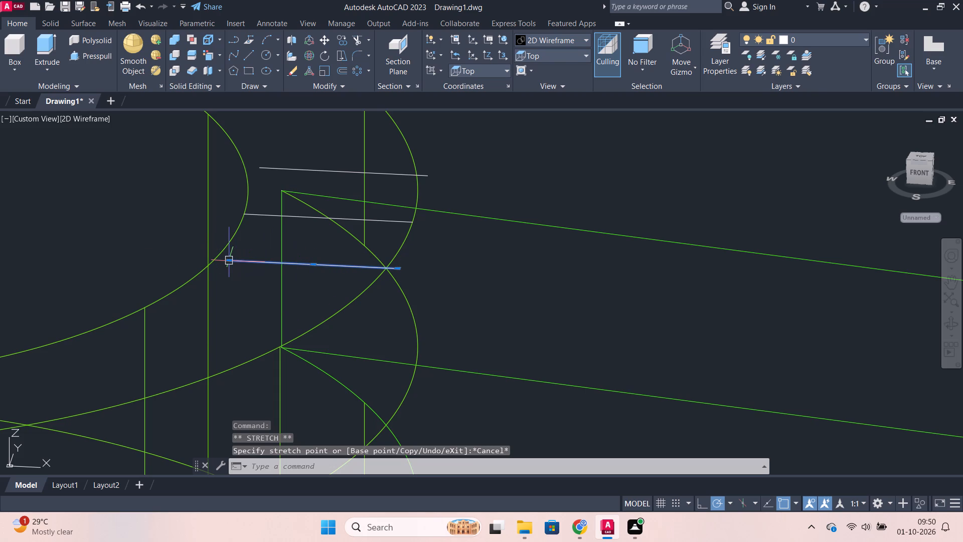
{"action": "left_click", "coordinate": [265, 293]}
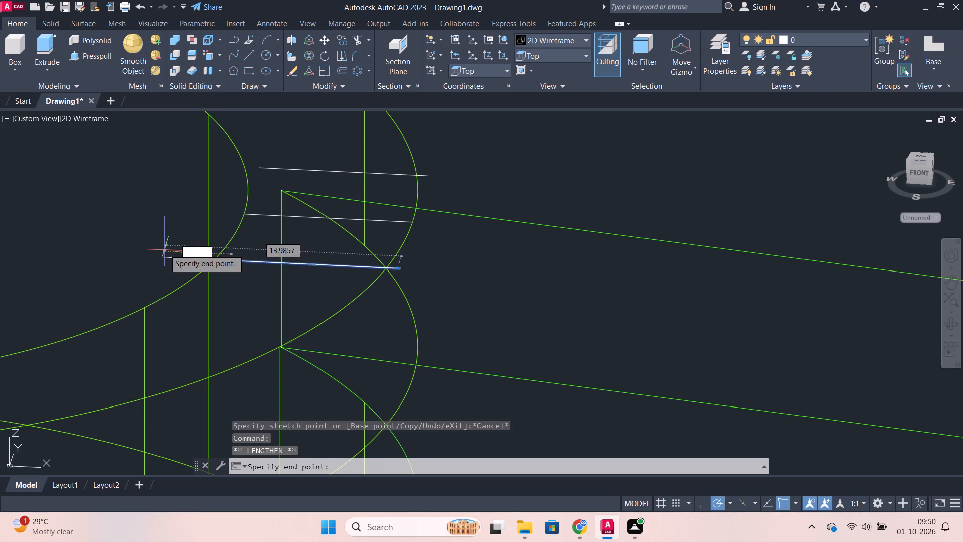
{"action": "left_click", "coordinate": [161, 249]}
{"action": "key", "text": "Escape"}
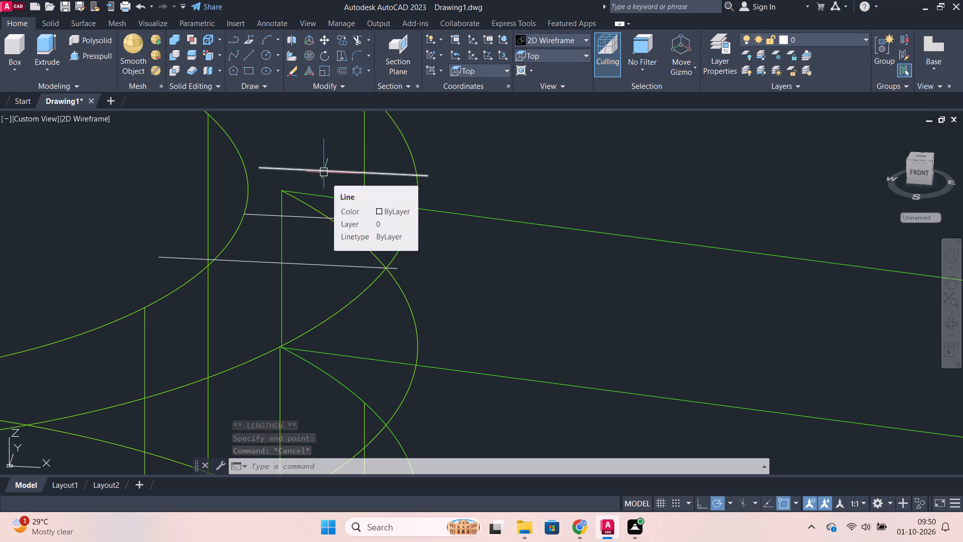
Lengthen the back offset line past the fork's inner arc to a total length of about 13.
{"action": "left_click", "coordinate": [324, 172]}
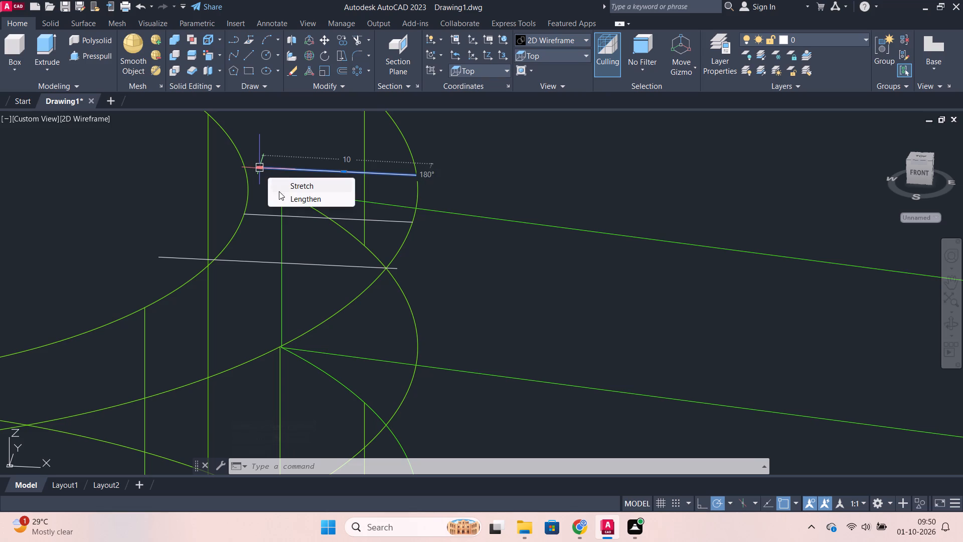
{"action": "left_click", "coordinate": [293, 198]}
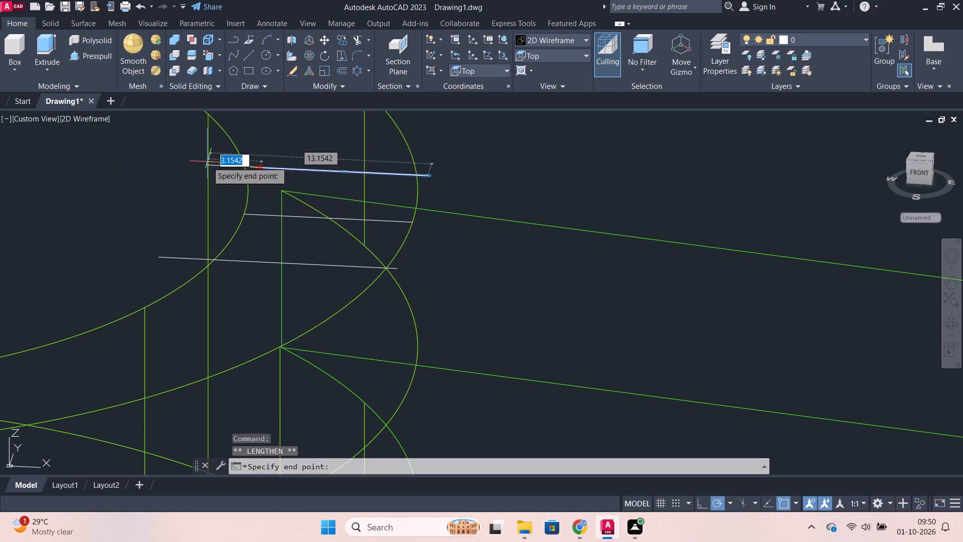
{"action": "left_click", "coordinate": [207, 162]}
{"action": "key", "text": "Escape"}
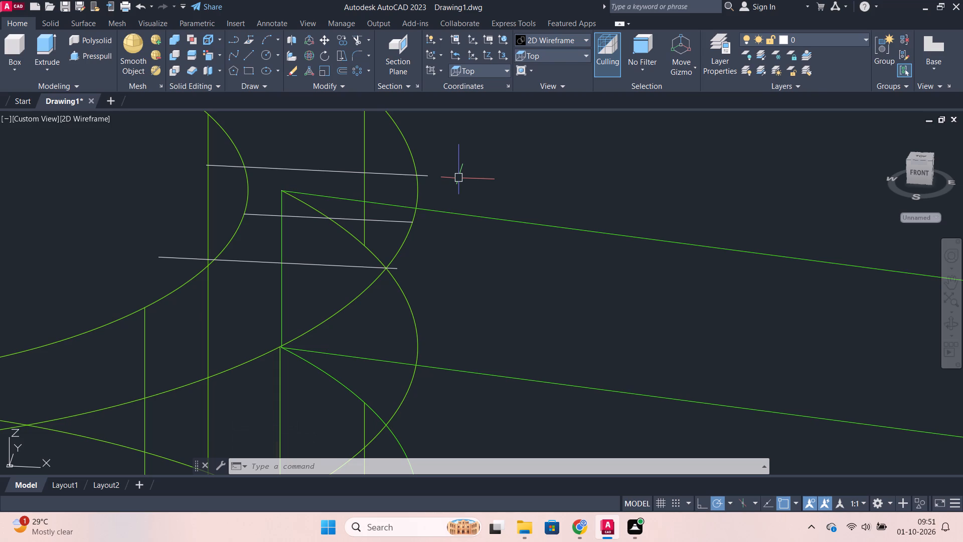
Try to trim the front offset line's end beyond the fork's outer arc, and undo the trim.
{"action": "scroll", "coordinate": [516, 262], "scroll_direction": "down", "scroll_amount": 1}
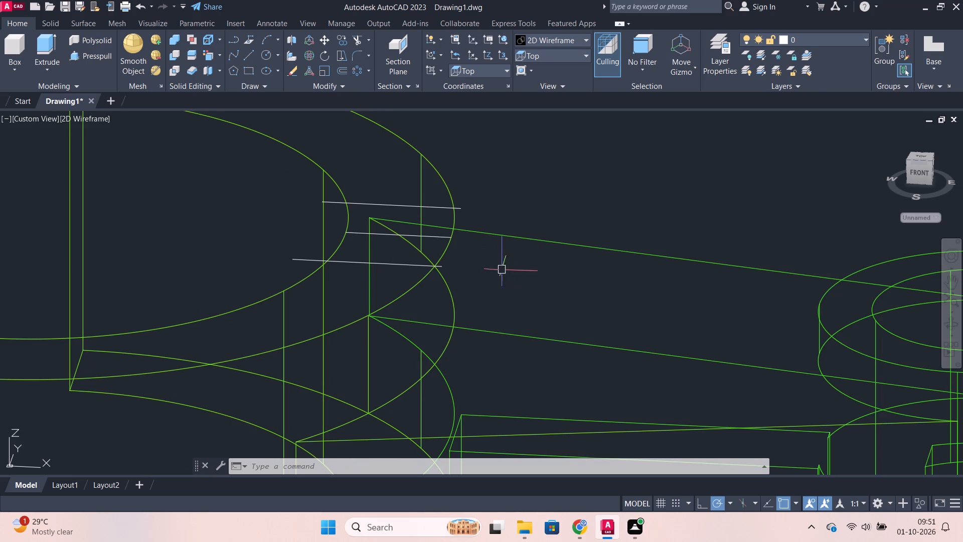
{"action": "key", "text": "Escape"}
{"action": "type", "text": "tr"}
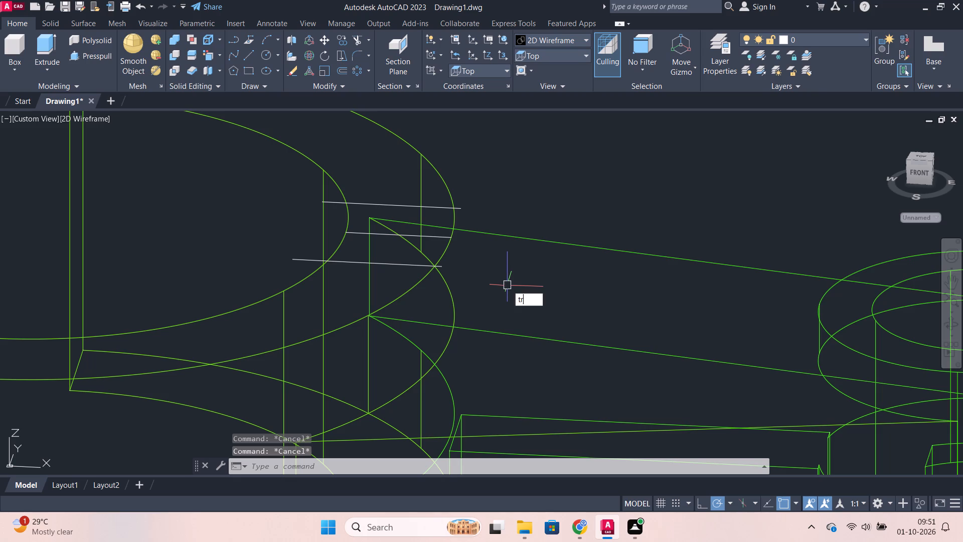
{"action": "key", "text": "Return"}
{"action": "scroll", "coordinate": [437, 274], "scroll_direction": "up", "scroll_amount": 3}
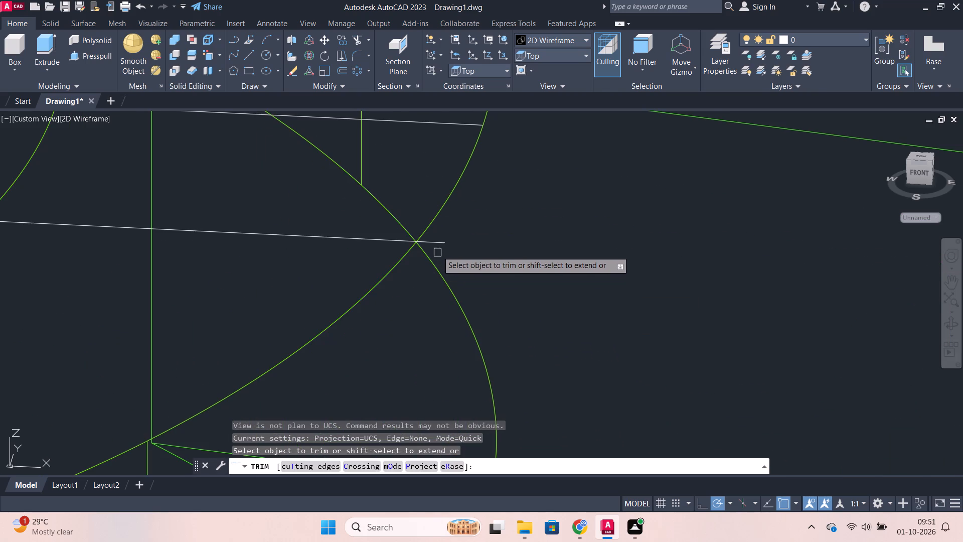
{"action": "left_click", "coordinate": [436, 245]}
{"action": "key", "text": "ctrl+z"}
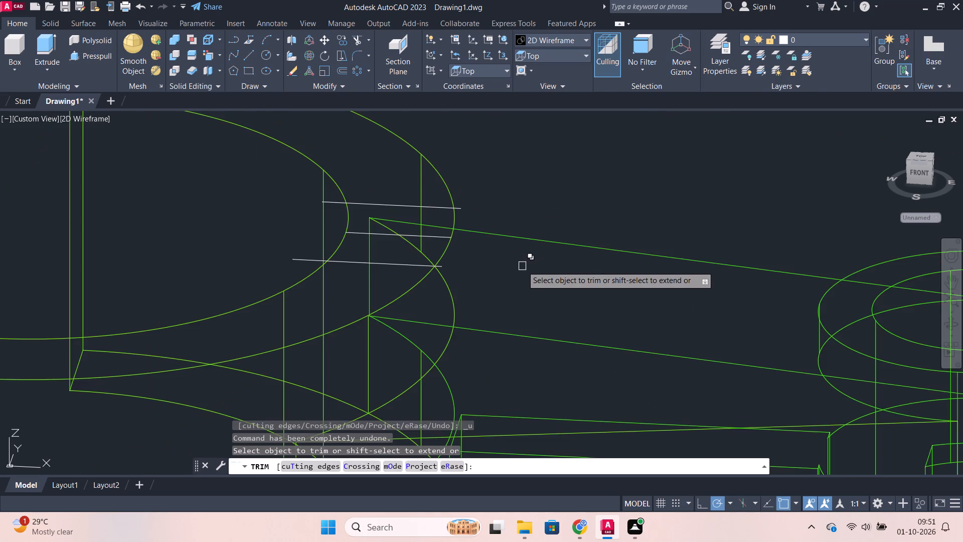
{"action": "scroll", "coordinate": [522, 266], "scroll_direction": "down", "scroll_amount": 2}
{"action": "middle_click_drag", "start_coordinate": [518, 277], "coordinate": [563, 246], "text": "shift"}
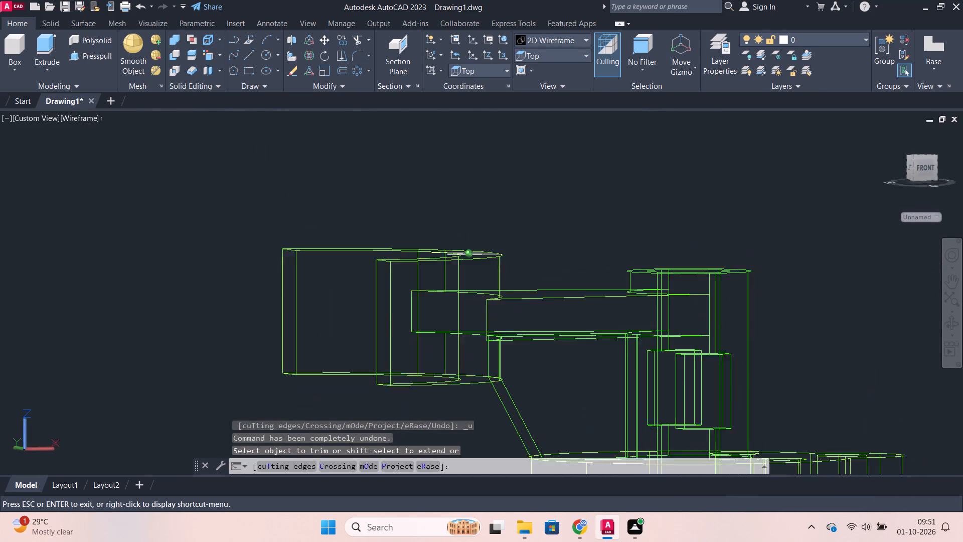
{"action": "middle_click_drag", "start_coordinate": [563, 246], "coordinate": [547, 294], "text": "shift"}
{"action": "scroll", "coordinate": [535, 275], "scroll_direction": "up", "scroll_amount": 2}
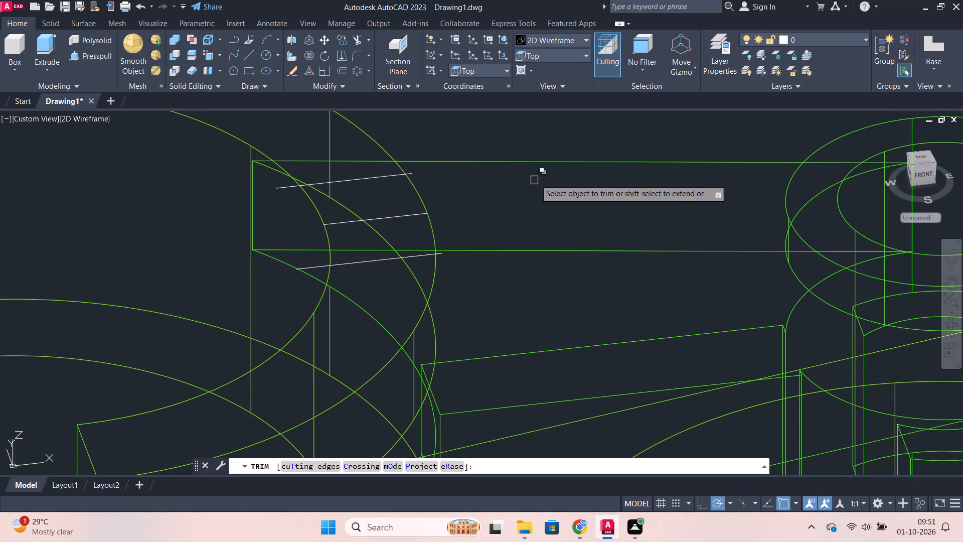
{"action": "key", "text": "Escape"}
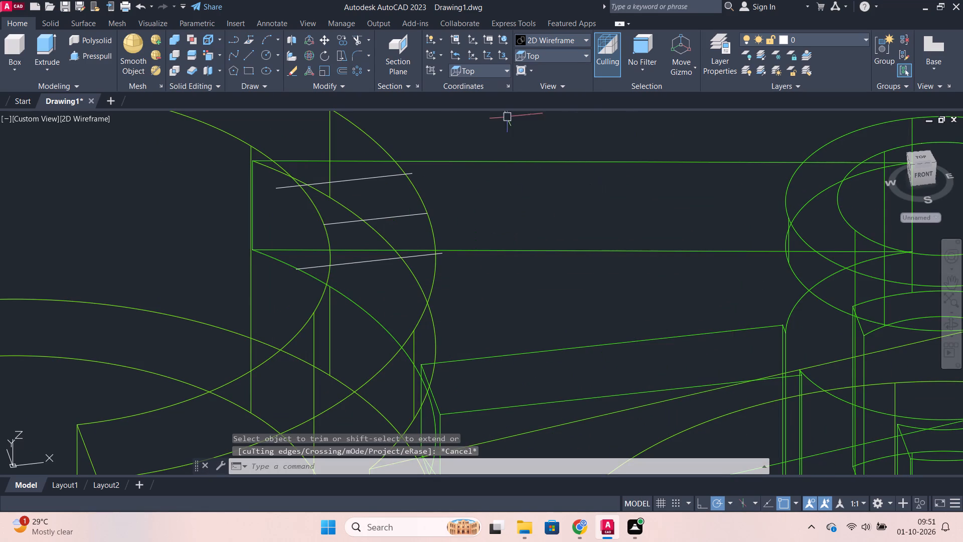
Set the visual style to Shades of Gray.
{"action": "left_click", "coordinate": [574, 35]}
{"action": "left_click", "coordinate": [633, 114]}
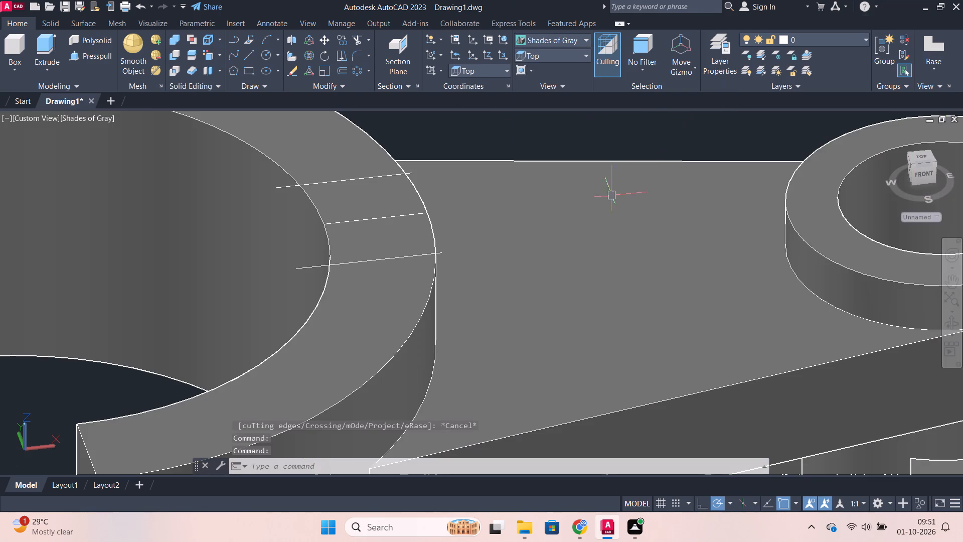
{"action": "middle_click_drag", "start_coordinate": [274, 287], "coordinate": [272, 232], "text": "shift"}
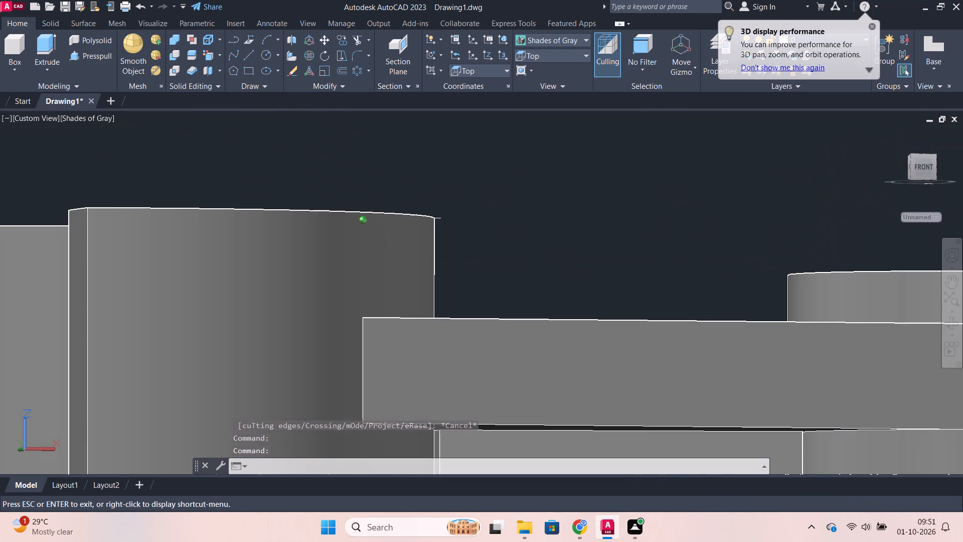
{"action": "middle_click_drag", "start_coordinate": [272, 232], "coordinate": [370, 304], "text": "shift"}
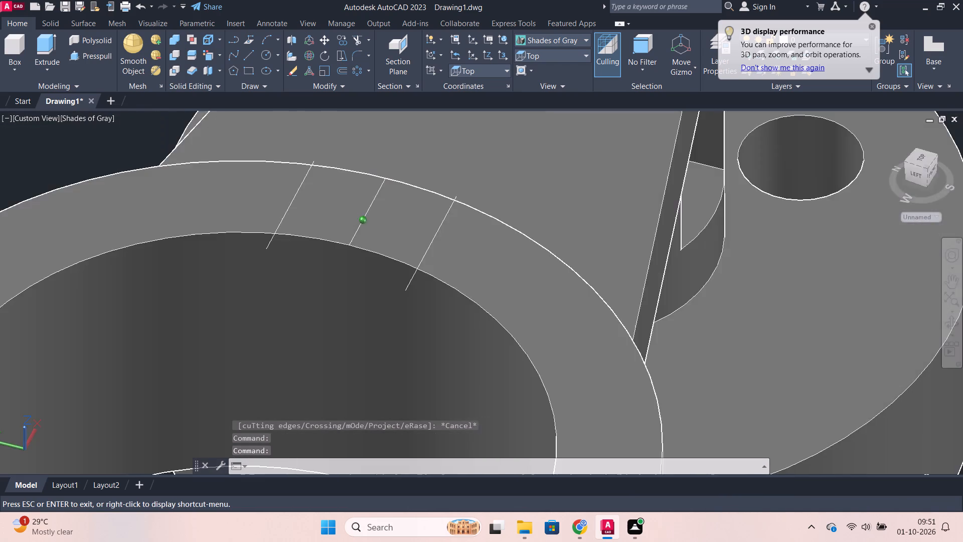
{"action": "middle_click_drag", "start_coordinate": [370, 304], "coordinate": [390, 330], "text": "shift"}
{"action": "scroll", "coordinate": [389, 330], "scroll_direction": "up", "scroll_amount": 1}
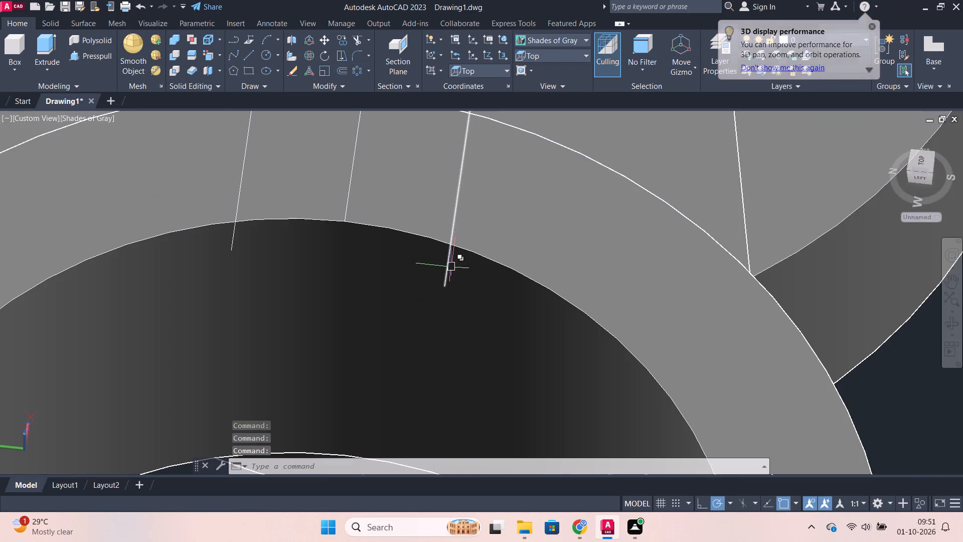
Draw a 14 by 14 rectangle in the empty space beside the part.
{"action": "scroll", "coordinate": [451, 267], "scroll_direction": "down", "scroll_amount": 3}
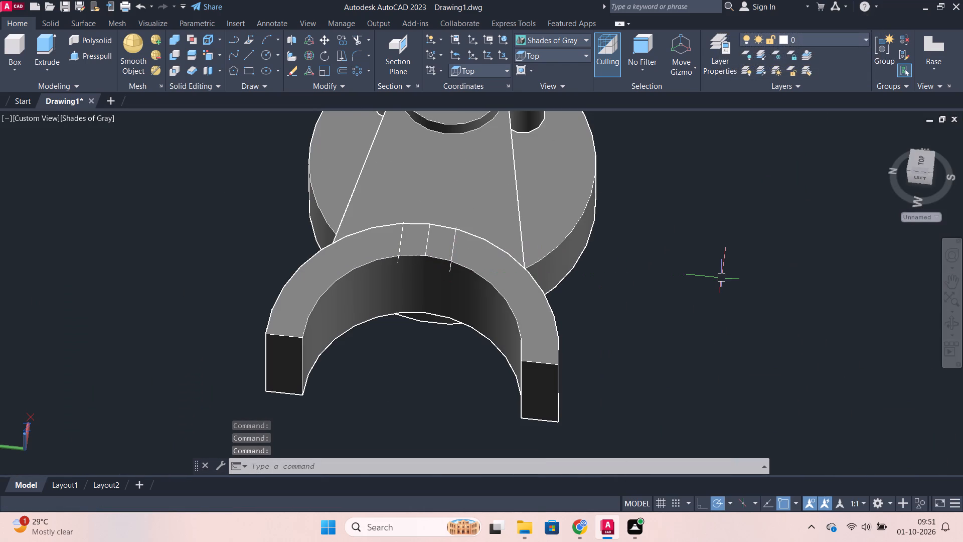
{"action": "scroll", "coordinate": [739, 266], "scroll_direction": "up", "scroll_amount": 1}
{"action": "scroll", "coordinate": [739, 266], "scroll_direction": "down", "scroll_amount": 1}
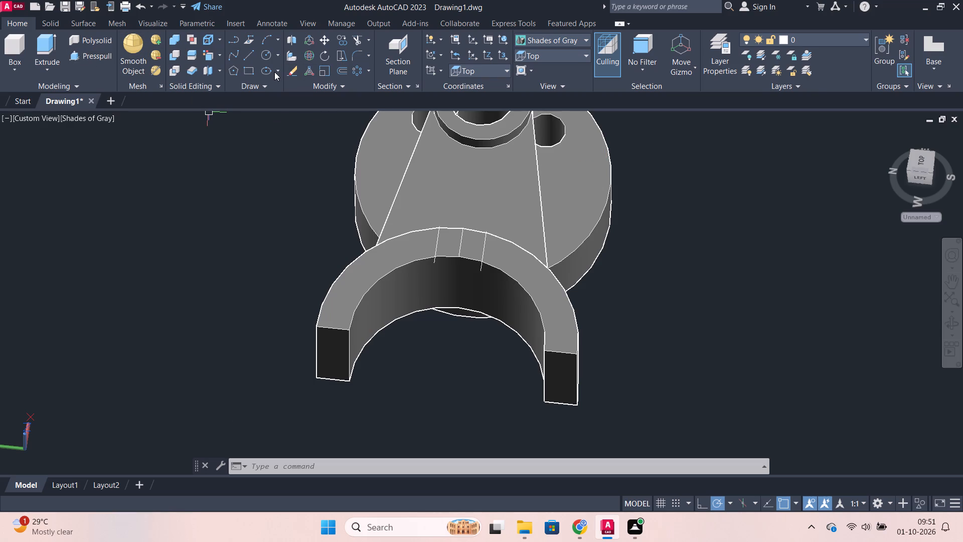
{"action": "left_click", "coordinate": [249, 72]}
{"action": "left_click", "coordinate": [697, 210]}
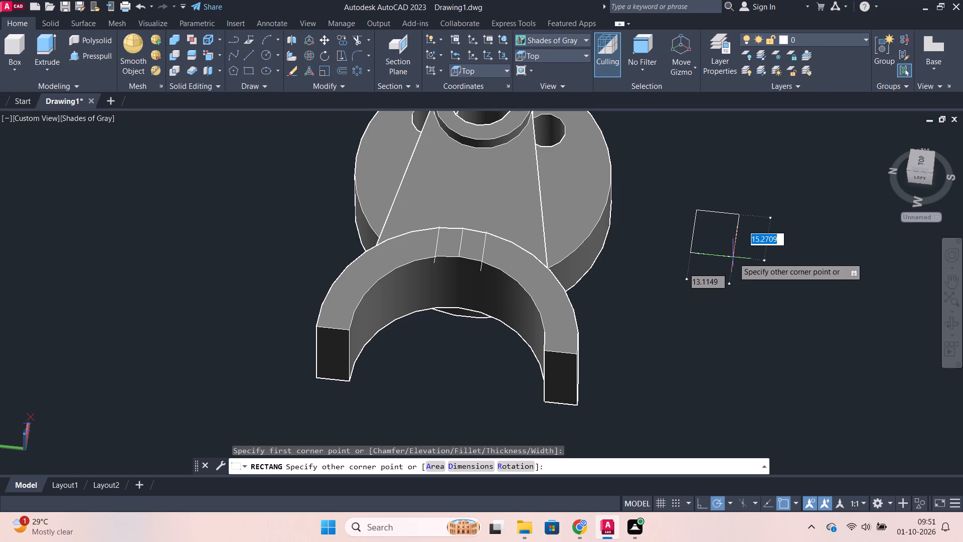
{"action": "type", "text": "14"}
{"action": "key", "text": "Tab"}
{"action": "type", "text": "14"}
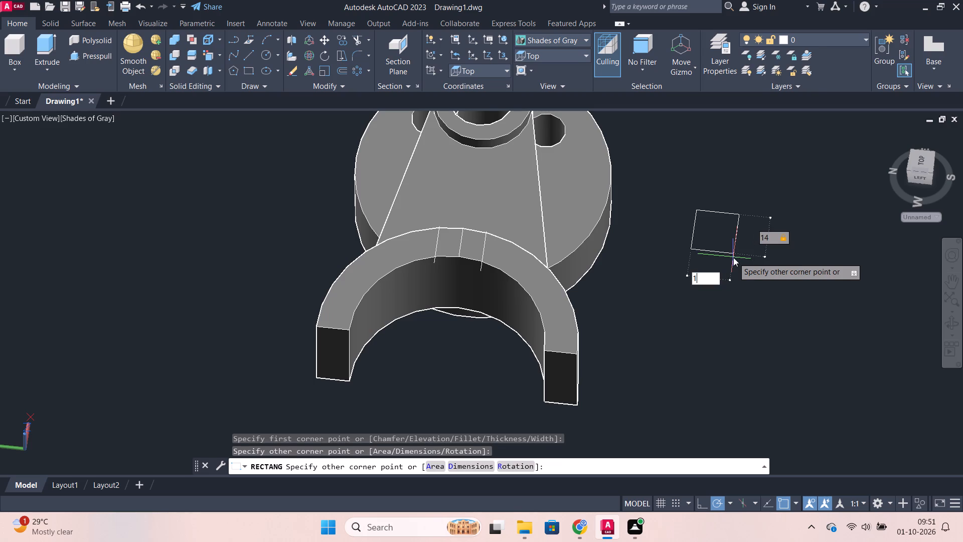
{"action": "key", "text": "Return"}
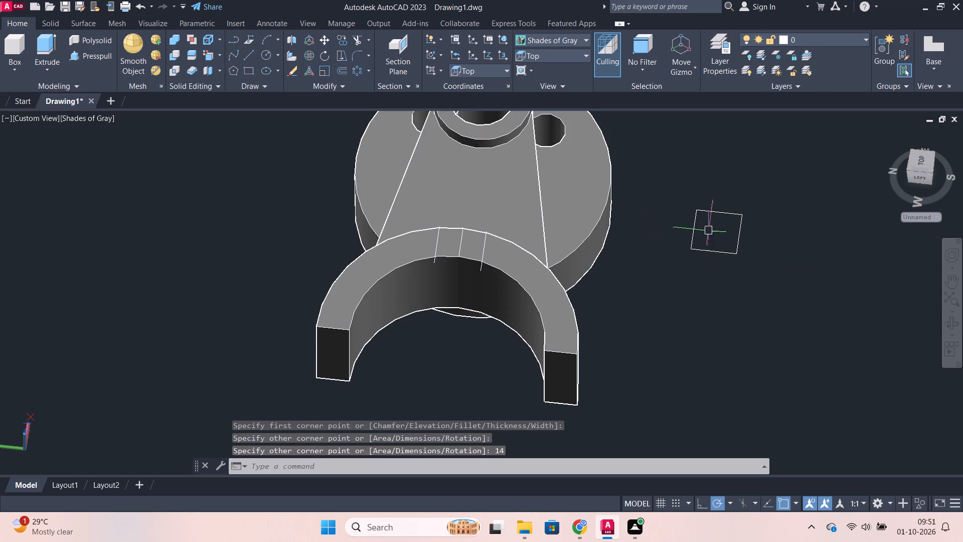
Move the square by the midpoint of its back edge onto the middle line's outer endpoint on the fork's top face.
{"action": "left_click", "coordinate": [693, 193]}
{"action": "left_click", "coordinate": [696, 292]}
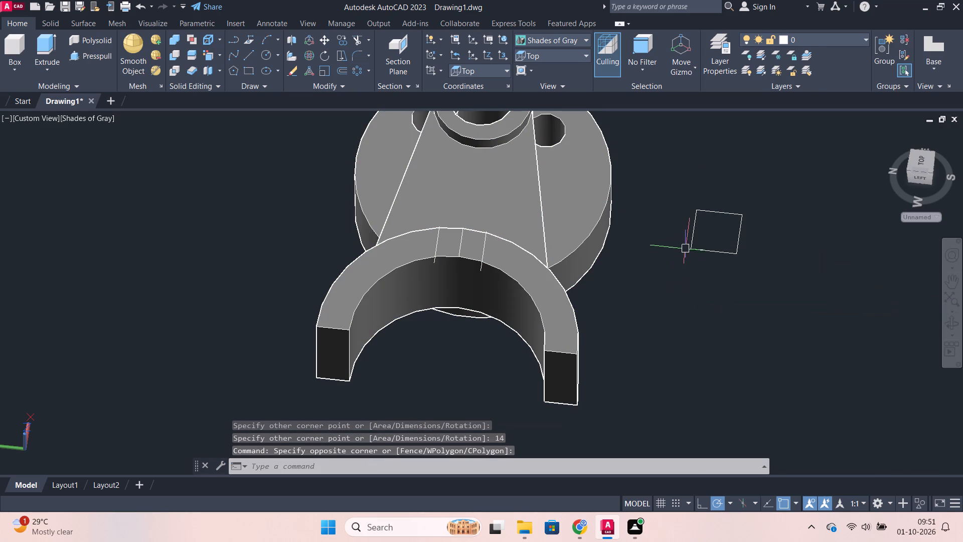
{"action": "key", "text": "Escape"}
{"action": "left_click", "coordinate": [677, 187]}
{"action": "left_click", "coordinate": [757, 286]}
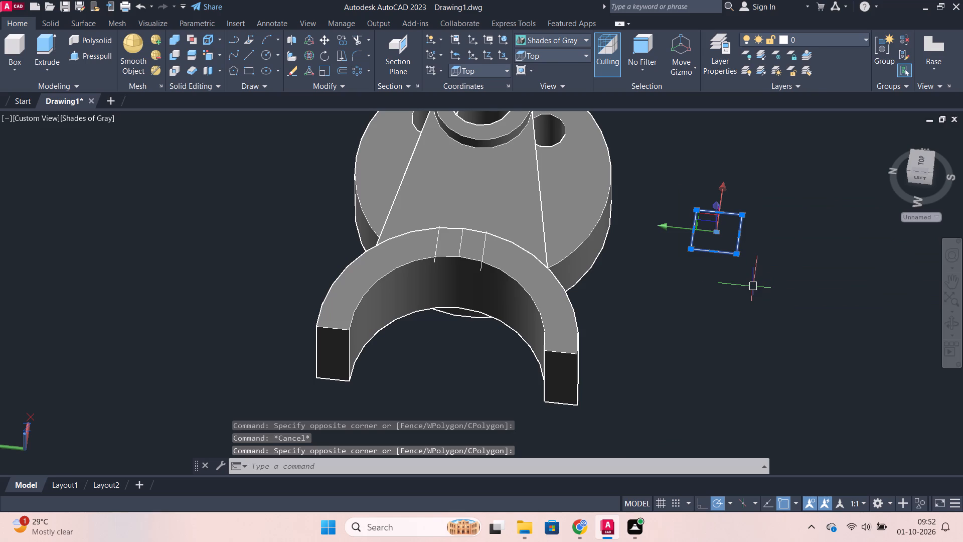
{"action": "key", "text": "m"}
{"action": "key", "text": "Return"}
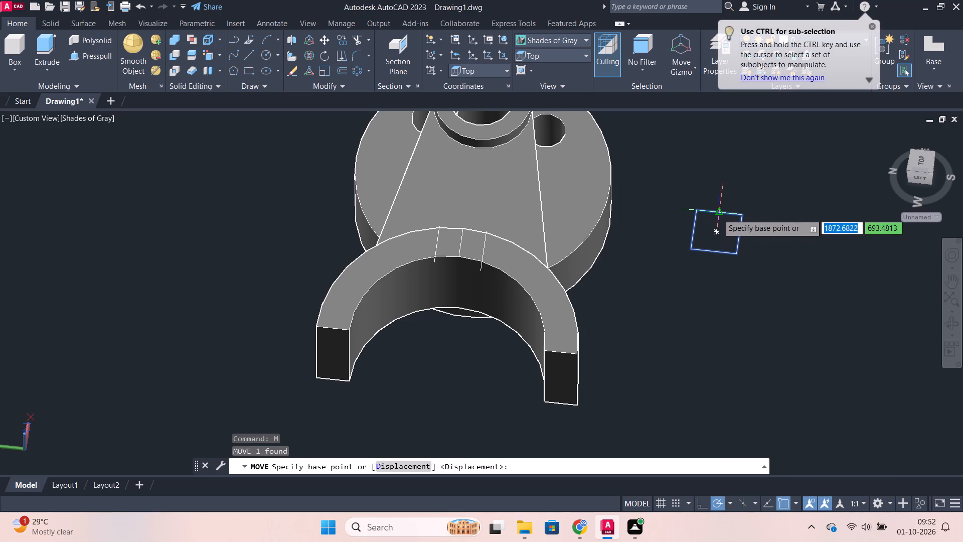
{"action": "left_click", "coordinate": [718, 214]}
{"action": "scroll", "coordinate": [426, 231], "scroll_direction": "up", "scroll_amount": 1}
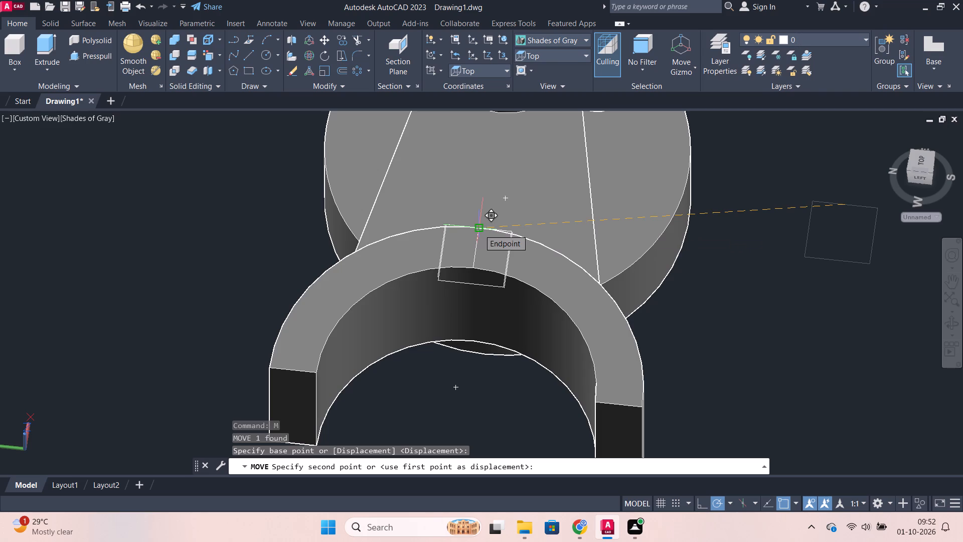
{"action": "left_click", "coordinate": [479, 229]}
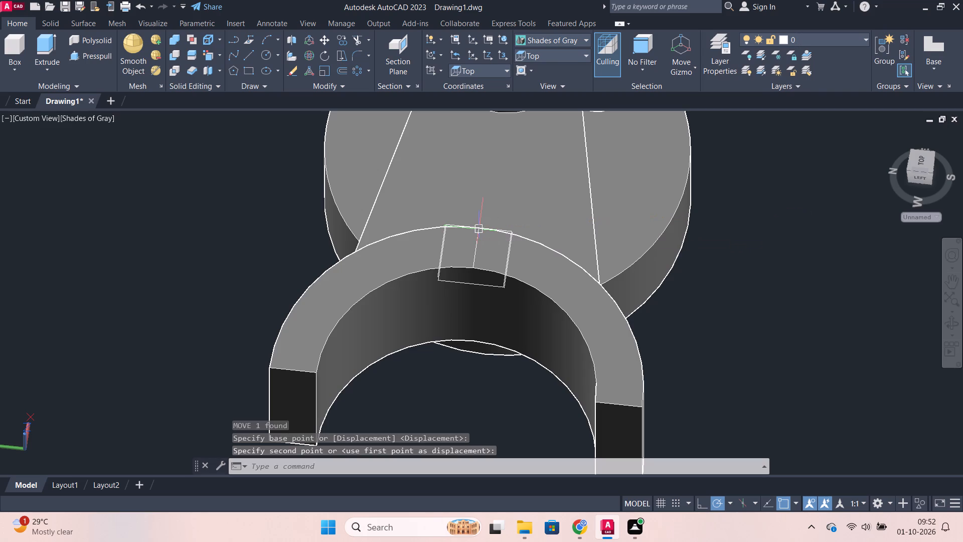
In the 2D Wireframe visual style, erase the two offset lines that run along the square's sides.
{"action": "scroll", "coordinate": [725, 293], "scroll_direction": "up", "scroll_amount": 1}
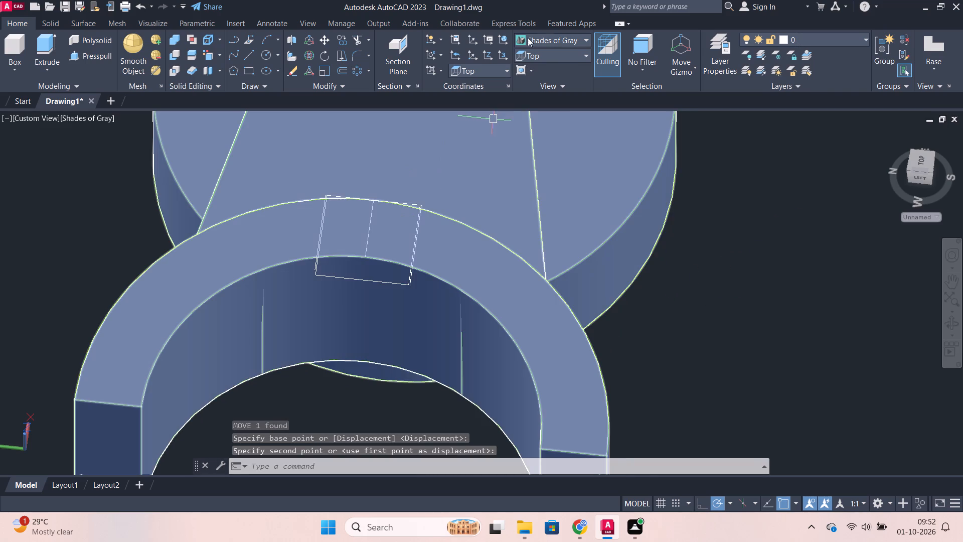
{"action": "left_click", "coordinate": [555, 38]}
{"action": "left_click", "coordinate": [554, 59]}
{"action": "scroll", "coordinate": [436, 282], "scroll_direction": "up", "scroll_amount": 3}
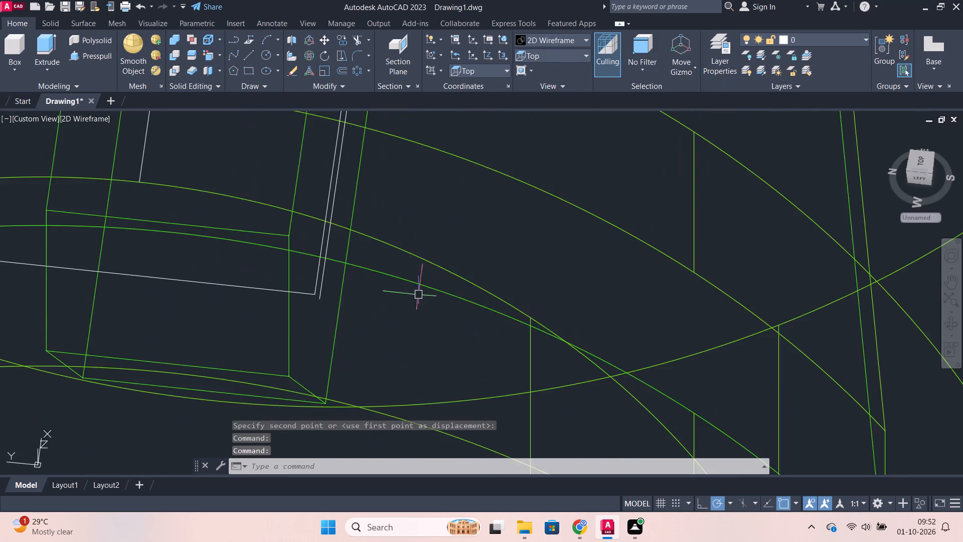
{"action": "left_click", "coordinate": [322, 286]}
{"action": "scroll", "coordinate": [322, 286], "scroll_direction": "down", "scroll_amount": 3}
{"action": "scroll", "coordinate": [254, 279], "scroll_direction": "up", "scroll_amount": 3}
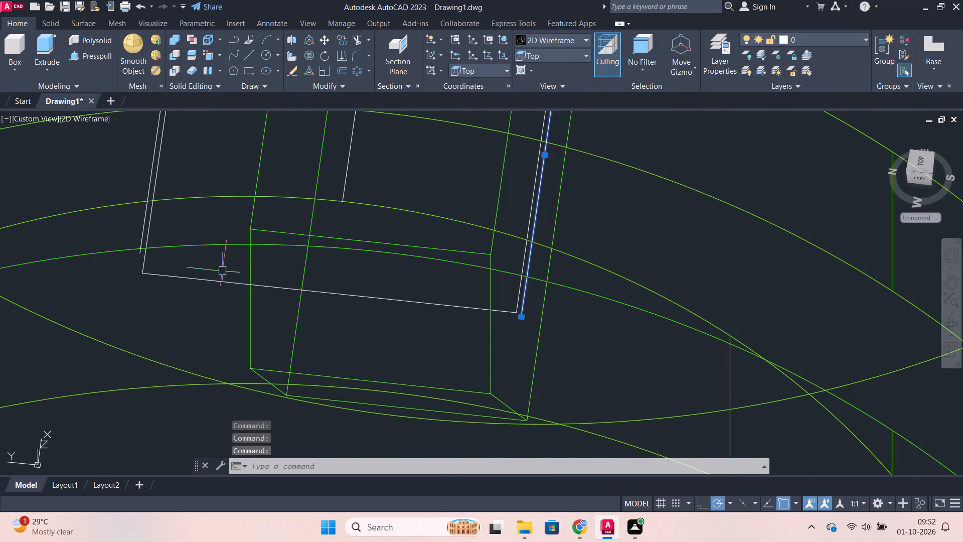
{"action": "left_click", "coordinate": [136, 245]}
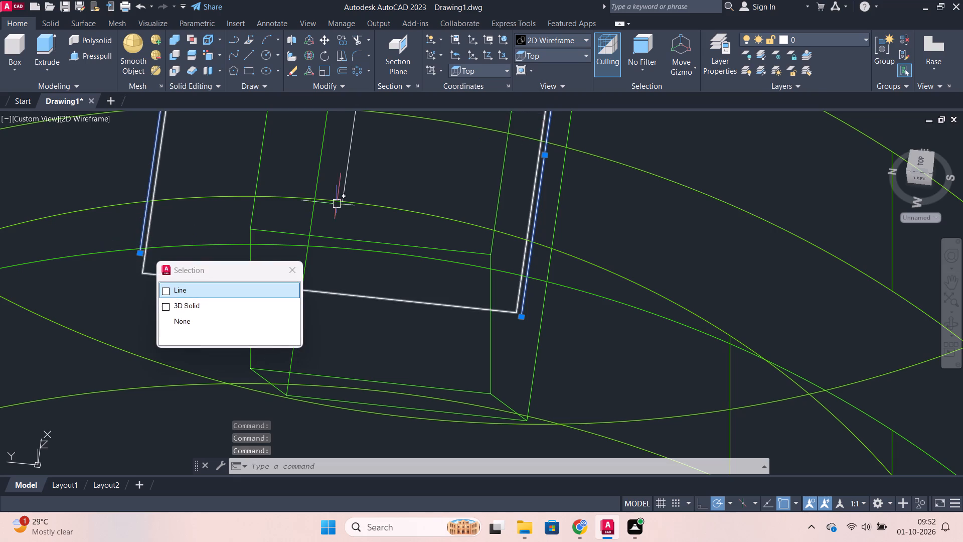
{"action": "left_click", "coordinate": [181, 285]}
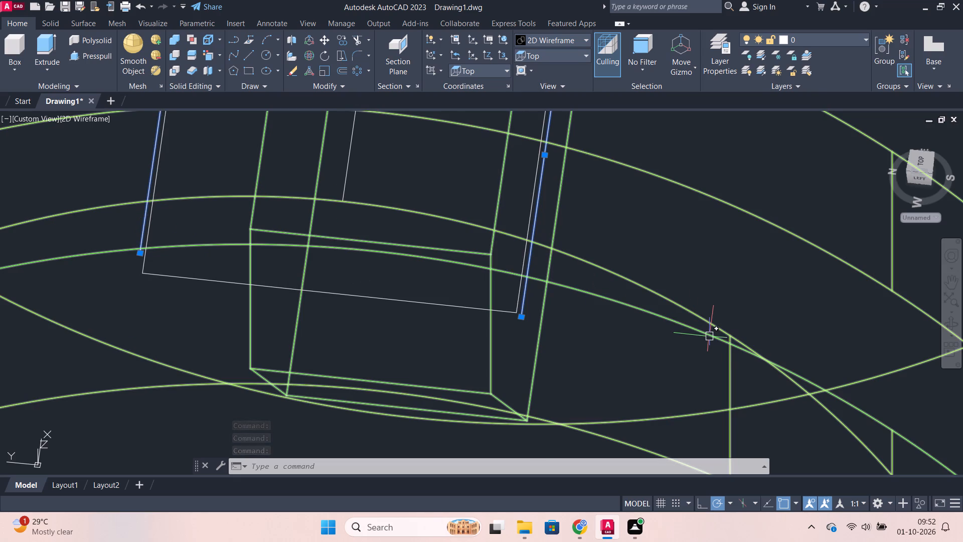
{"action": "key", "text": "e"}
{"action": "key", "text": "Return"}
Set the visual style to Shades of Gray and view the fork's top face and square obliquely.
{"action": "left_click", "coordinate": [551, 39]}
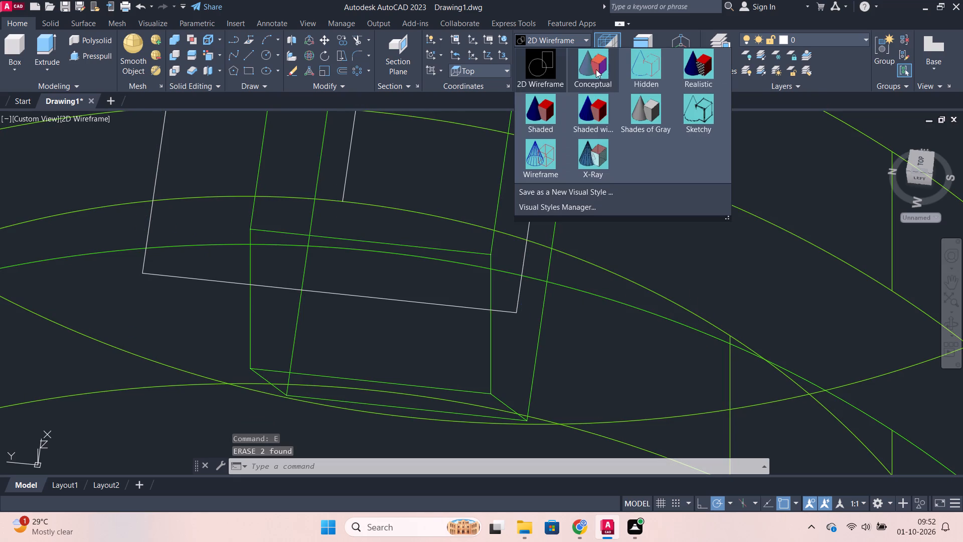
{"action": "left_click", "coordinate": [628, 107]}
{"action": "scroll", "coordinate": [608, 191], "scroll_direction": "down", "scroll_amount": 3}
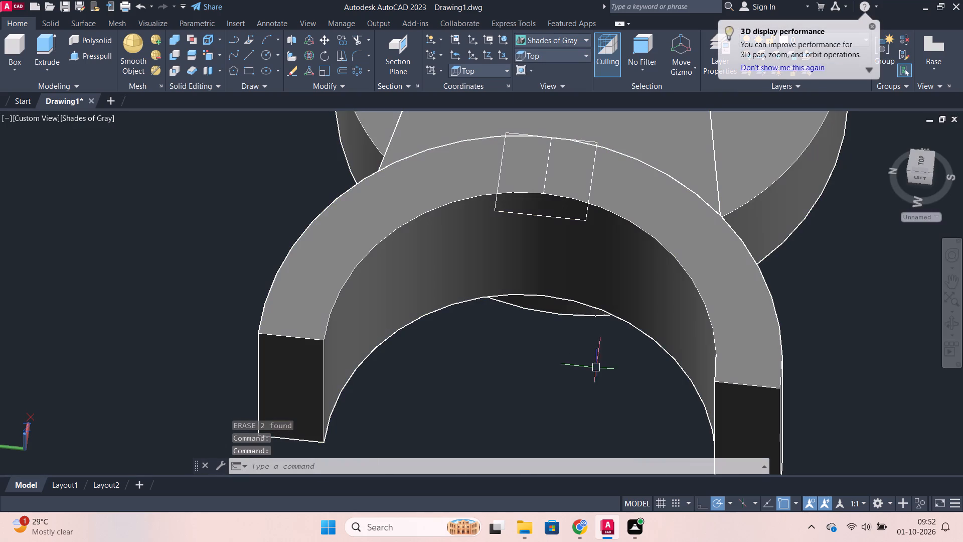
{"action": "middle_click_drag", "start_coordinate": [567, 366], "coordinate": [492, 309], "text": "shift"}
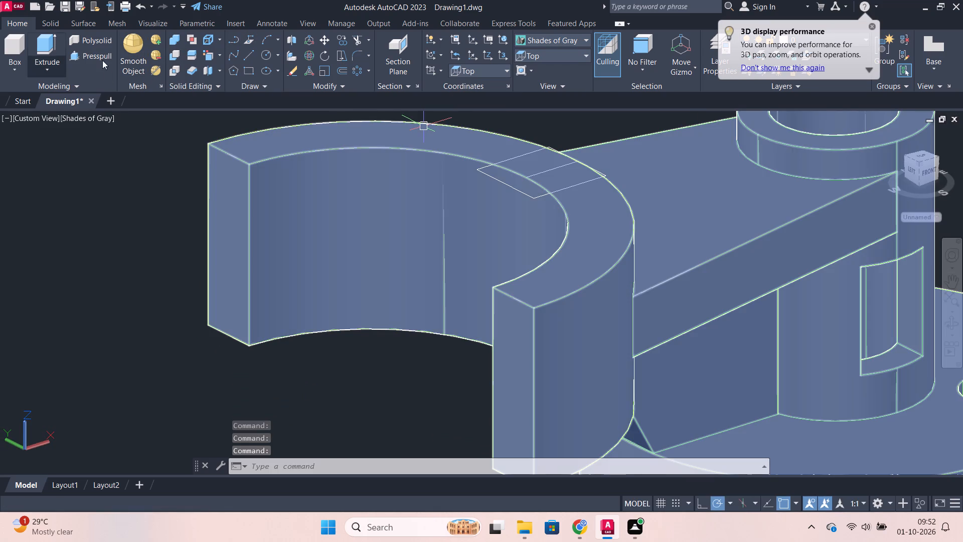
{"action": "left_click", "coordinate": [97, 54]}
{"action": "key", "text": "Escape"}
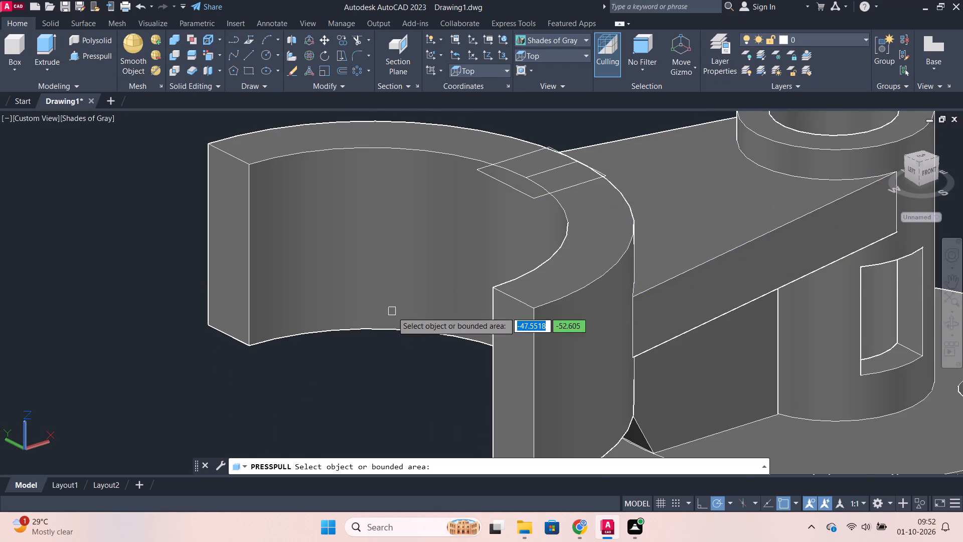
In the 2D Wireframe visual style, erase the middle line inside the square on the fork's top face.
{"action": "left_click", "coordinate": [567, 39]}
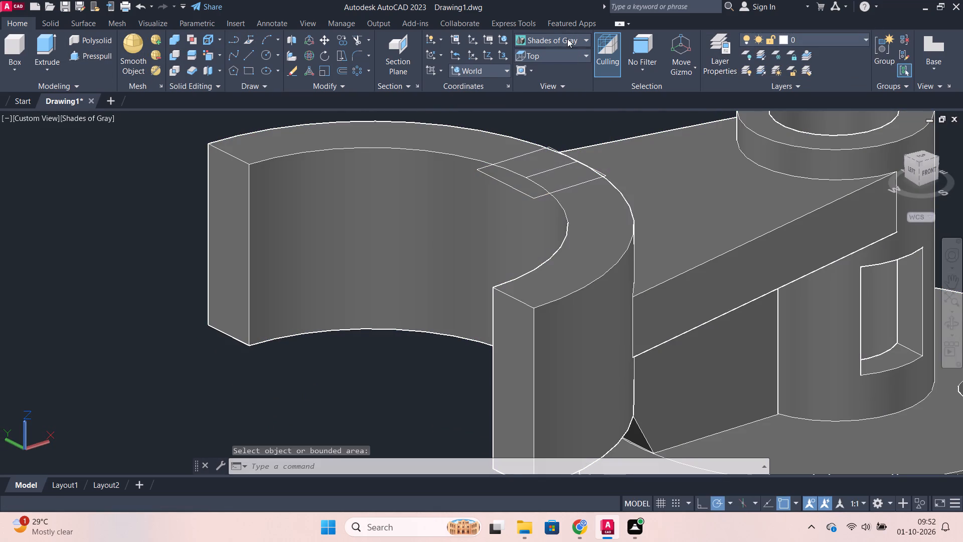
{"action": "left_click", "coordinate": [541, 71]}
{"action": "left_click", "coordinate": [563, 168]}
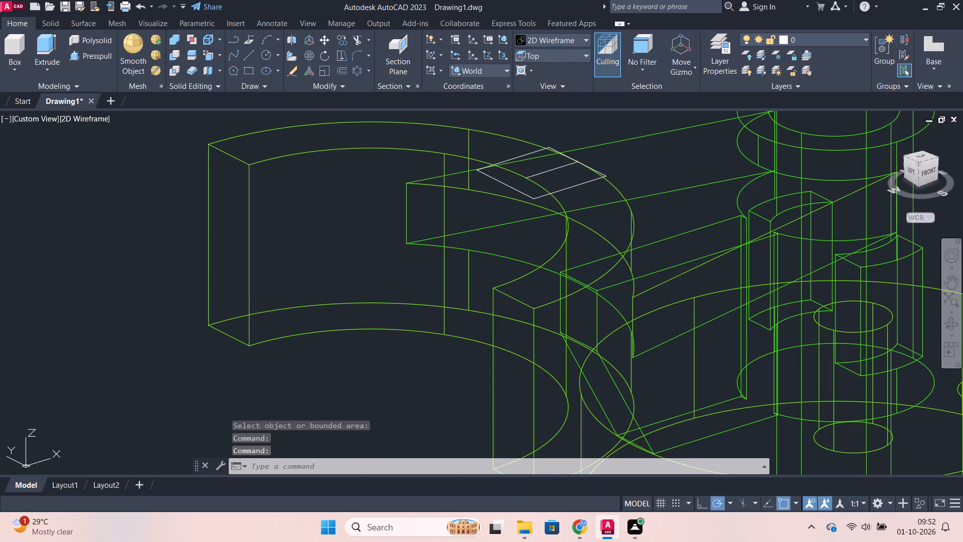
{"action": "key", "text": "e"}
{"action": "key", "text": "Return"}
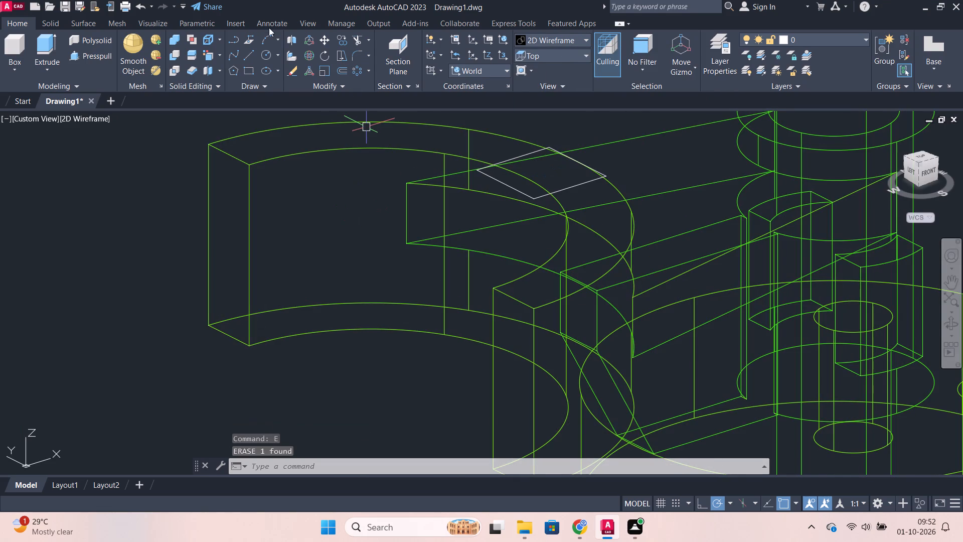
Set the visual style to Shades of Gray.
{"action": "left_click", "coordinate": [552, 38]}
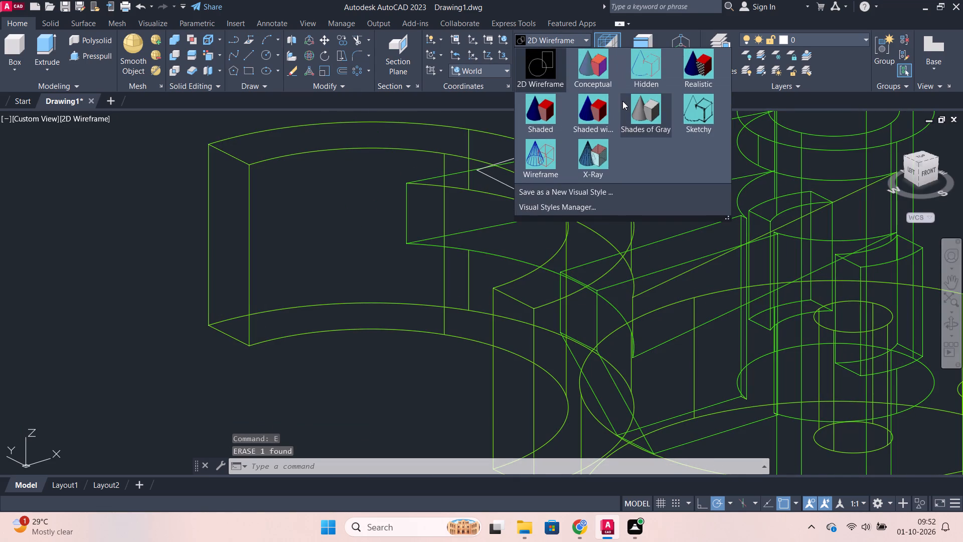
{"action": "left_click", "coordinate": [622, 101]}
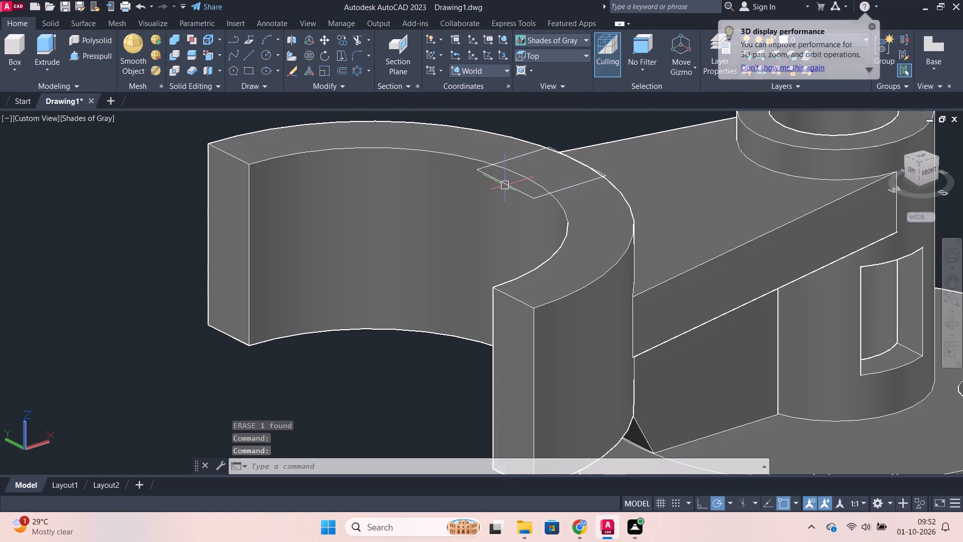
Presspull the square on the fork's top face downward by 7 into the fork.
{"action": "left_click_drag", "start_coordinate": [86, 56], "coordinate": [96, 57]}
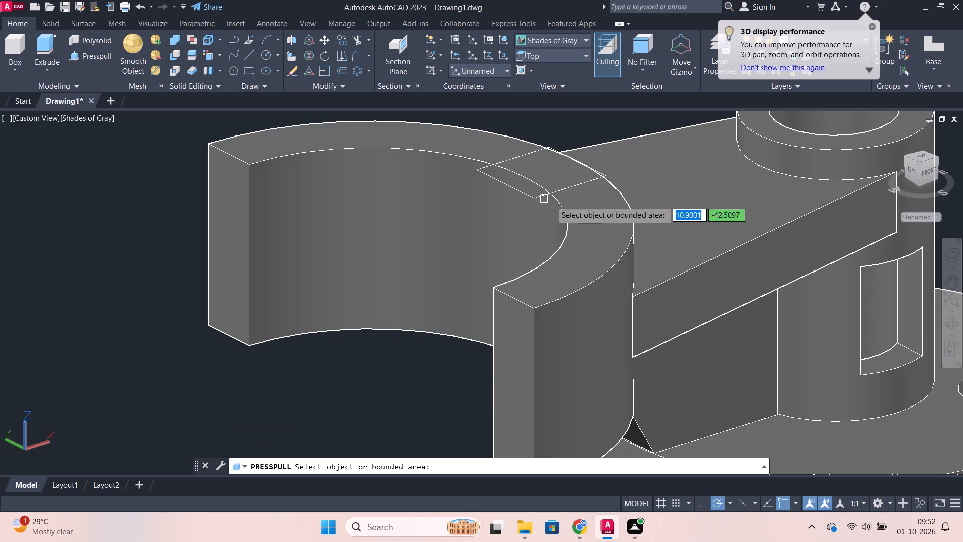
{"action": "left_click", "coordinate": [526, 193]}
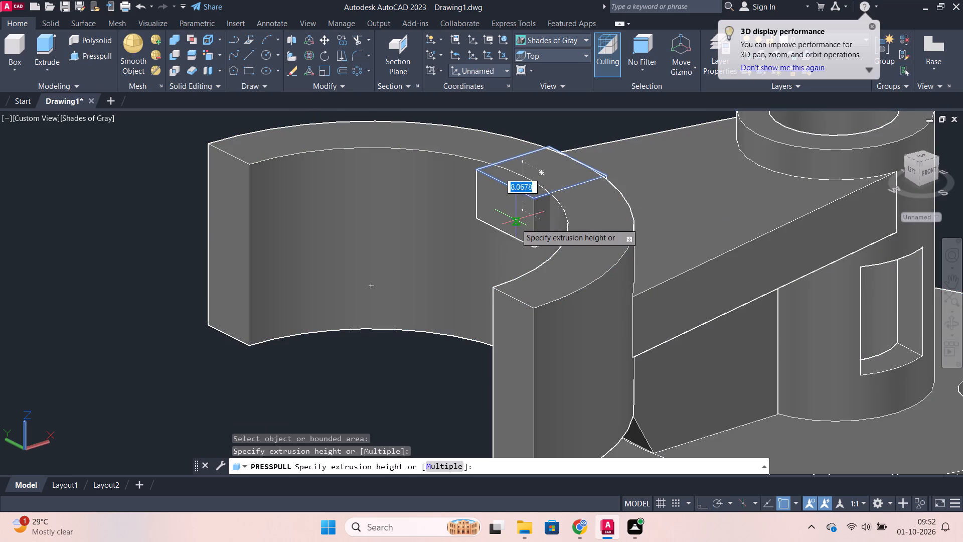
{"action": "middle_click_drag", "start_coordinate": [514, 228], "coordinate": [513, 228], "text": "shift"}
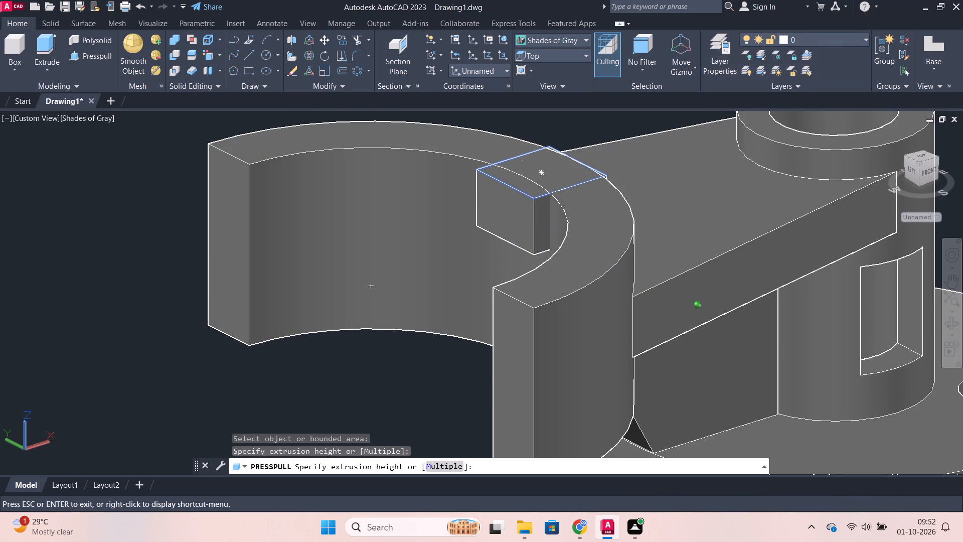
{"action": "middle_click_drag", "start_coordinate": [513, 228], "coordinate": [435, 210], "text": "shift"}
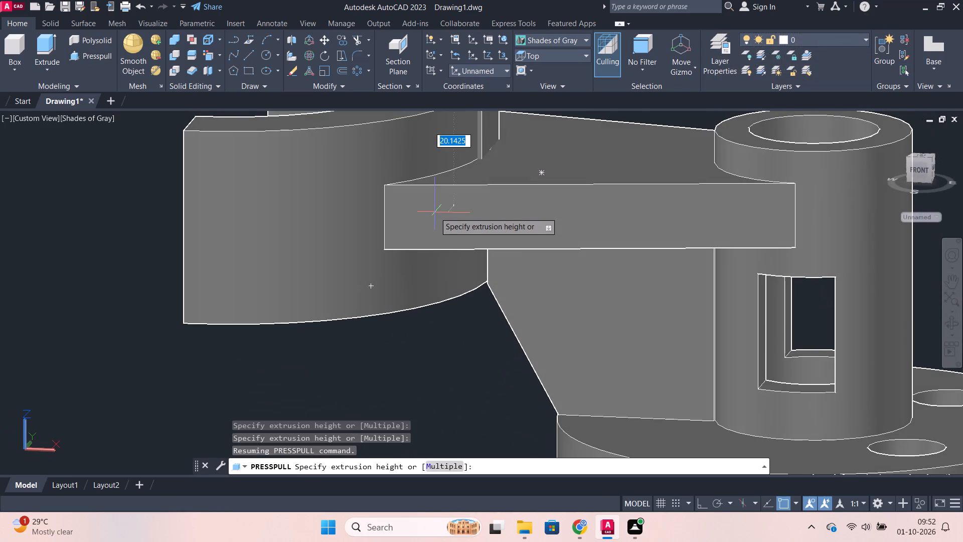
{"action": "scroll", "coordinate": [444, 220], "scroll_direction": "up", "scroll_amount": 1}
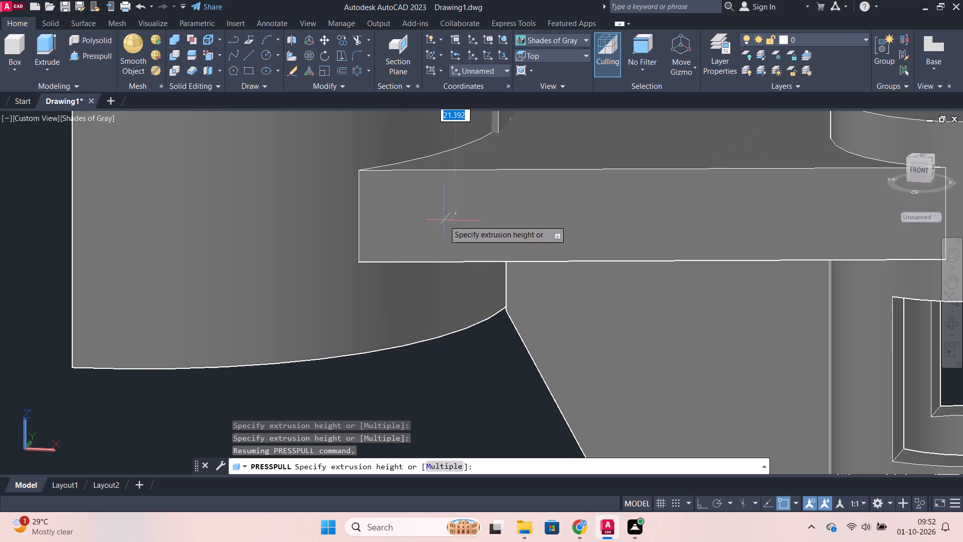
{"action": "scroll", "coordinate": [440, 231], "scroll_direction": "down", "scroll_amount": 2}
{"action": "middle_click_drag", "start_coordinate": [441, 236], "coordinate": [446, 347]}
{"action": "scroll", "coordinate": [448, 309], "scroll_direction": "up", "scroll_amount": 1}
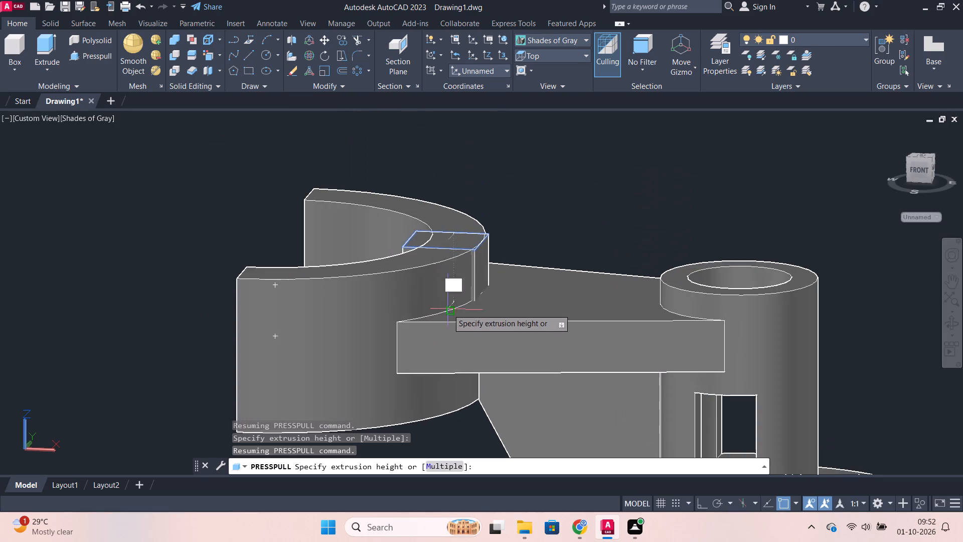
{"action": "middle_click_drag", "start_coordinate": [451, 309], "coordinate": [451, 289], "text": "shift"}
{"action": "scroll", "coordinate": [451, 277], "scroll_direction": "up", "scroll_amount": 2}
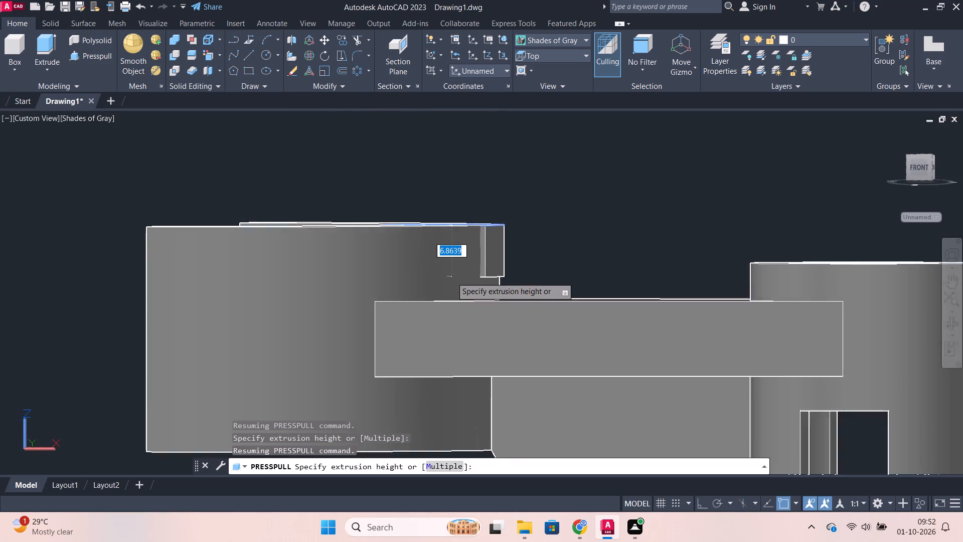
{"action": "middle_click_drag", "start_coordinate": [451, 277], "coordinate": [454, 321], "text": "shift"}
{"action": "middle_click_drag", "start_coordinate": [457, 341], "coordinate": [440, 330]}
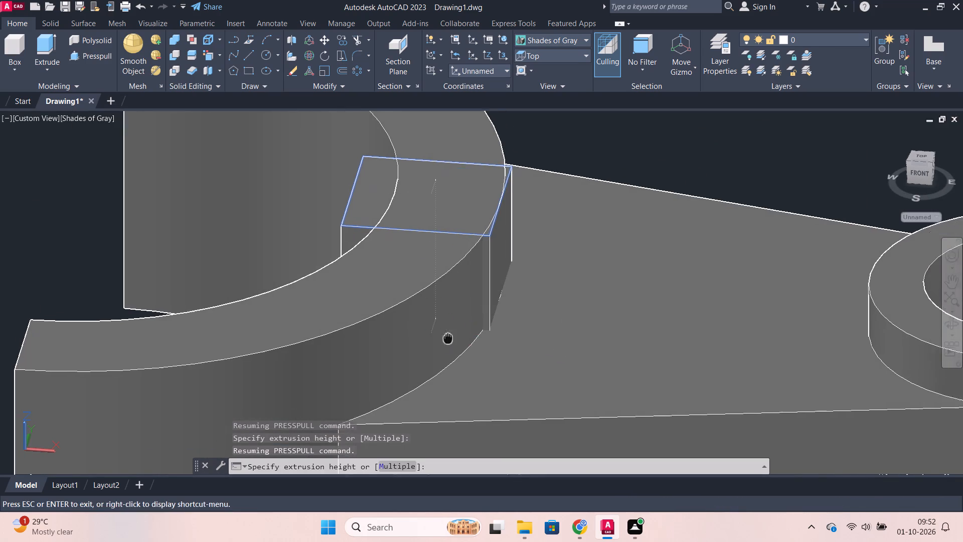
{"action": "middle_click_drag", "start_coordinate": [440, 330], "coordinate": [431, 308]}
{"action": "scroll", "coordinate": [427, 303], "scroll_direction": "up", "scroll_amount": 1}
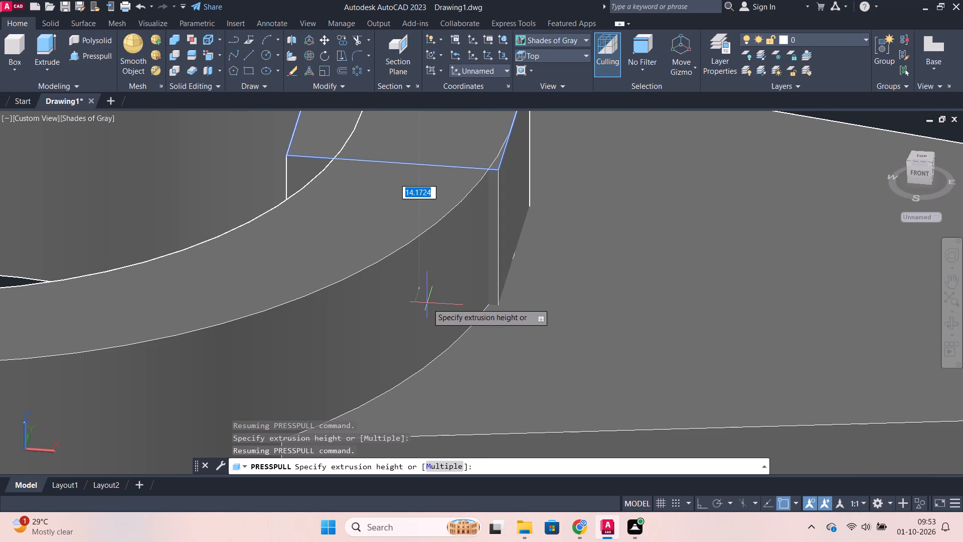
{"action": "middle_click_drag", "start_coordinate": [394, 203], "coordinate": [390, 157], "text": "shift"}
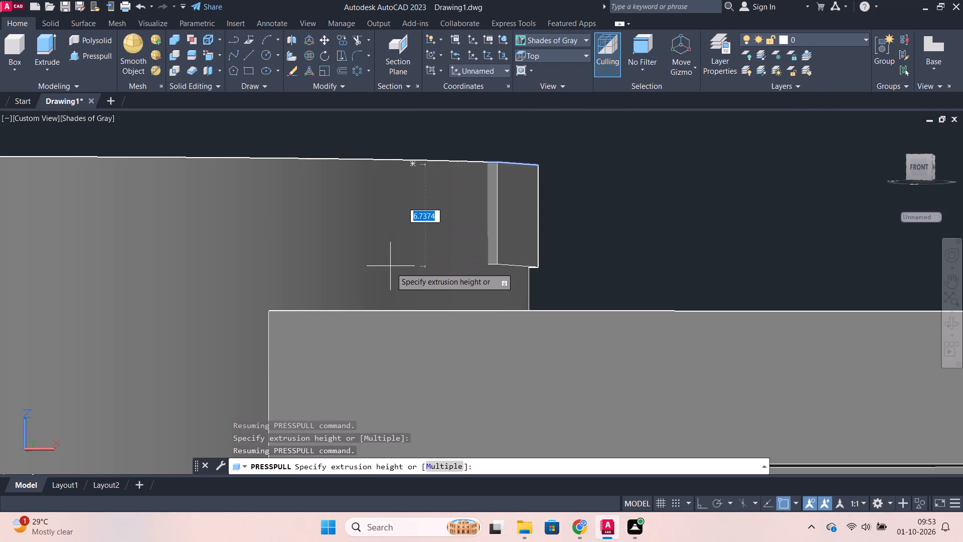
{"action": "key", "text": "7"}
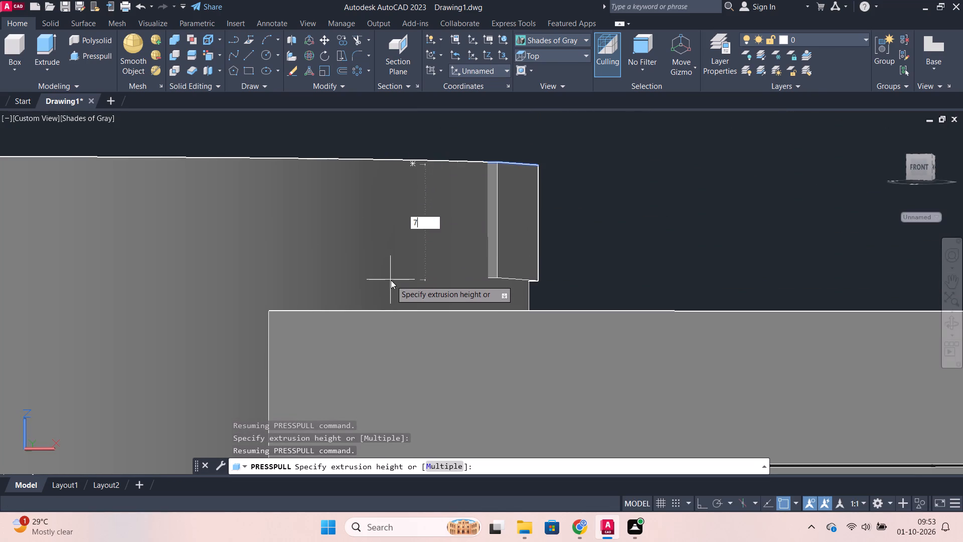
{"action": "key", "text": "Return"}
{"action": "scroll", "coordinate": [391, 280], "scroll_direction": "down", "scroll_amount": 1}
{"action": "middle_click_drag", "start_coordinate": [291, 158], "coordinate": [317, 166], "text": "shift"}
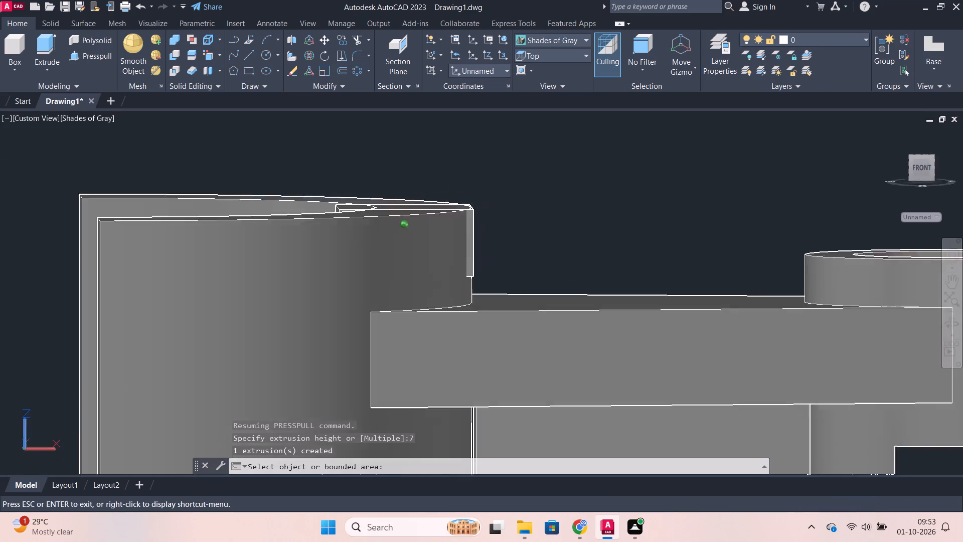
{"action": "middle_click_drag", "start_coordinate": [317, 166], "coordinate": [342, 220], "text": "shift"}
{"action": "key", "text": "Escape"}
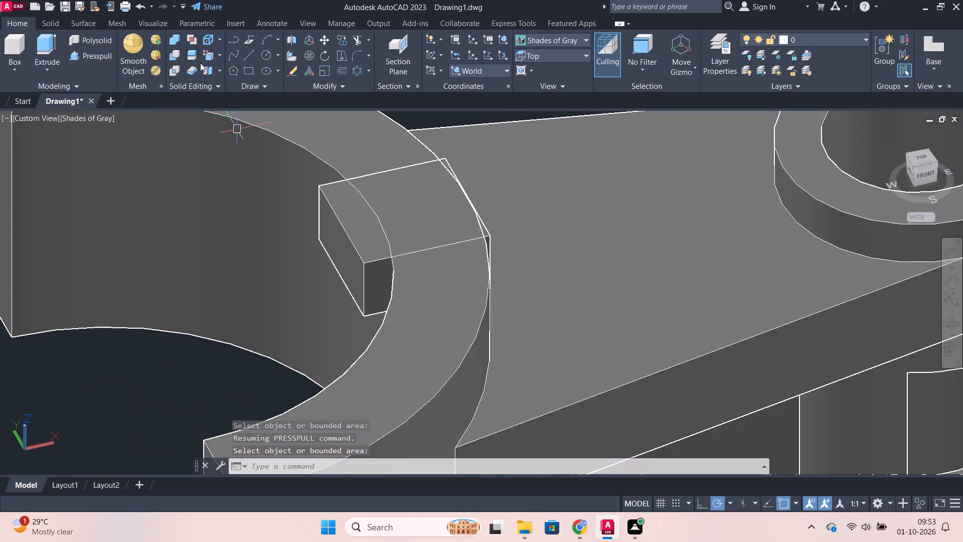
{"action": "key", "text": "Escape"}
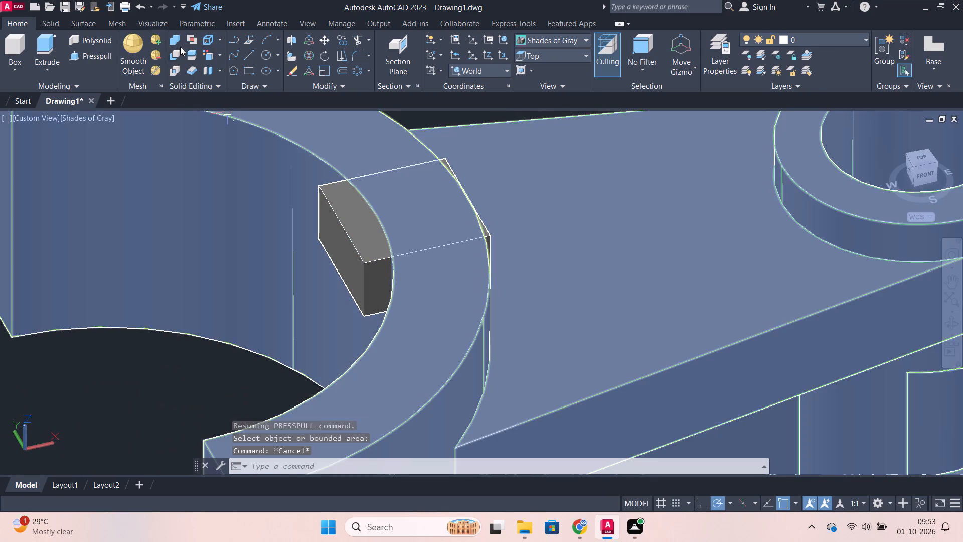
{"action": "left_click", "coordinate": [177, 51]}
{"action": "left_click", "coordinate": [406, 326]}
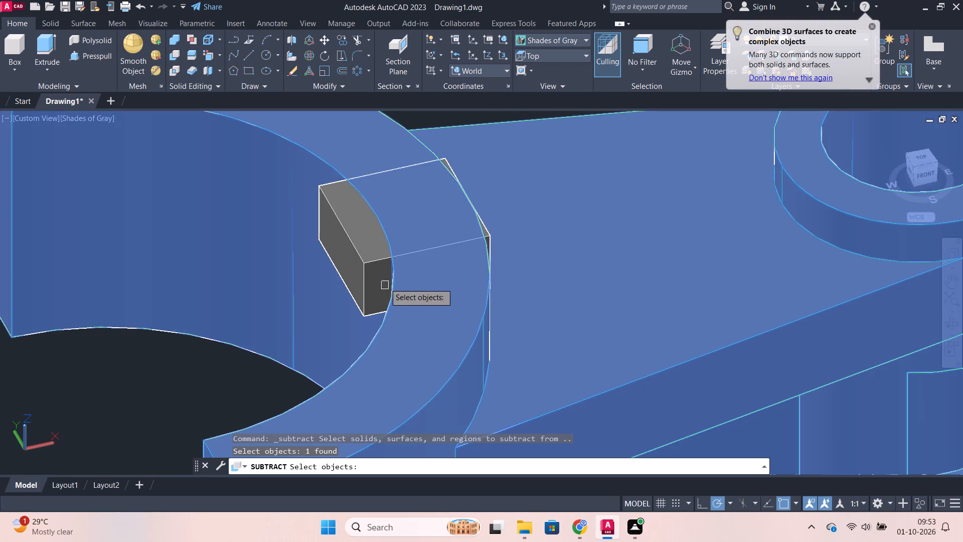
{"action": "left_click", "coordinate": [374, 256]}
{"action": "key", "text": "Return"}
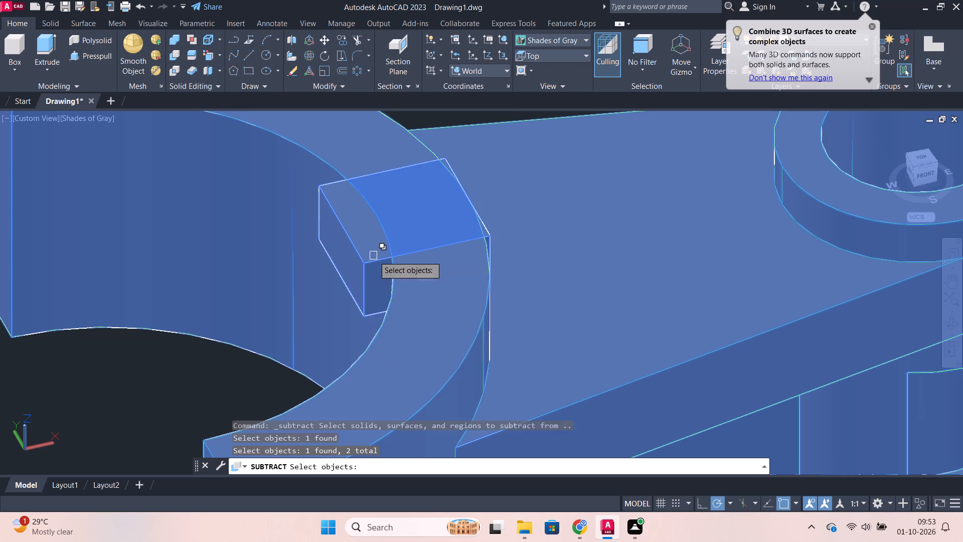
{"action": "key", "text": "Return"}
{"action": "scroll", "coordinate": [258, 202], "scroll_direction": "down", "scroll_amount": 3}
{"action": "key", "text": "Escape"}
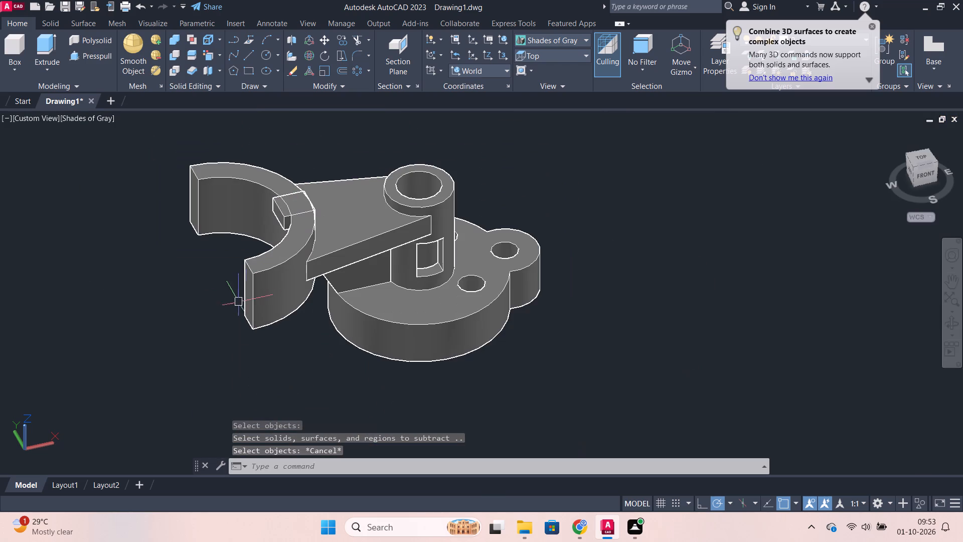
Subtract the presspulled square block from the main part to cut a notch in the fork's top.
{"action": "middle_click_drag", "start_coordinate": [215, 313], "coordinate": [457, 321], "text": "shift"}
{"action": "left_click", "coordinate": [177, 54]}
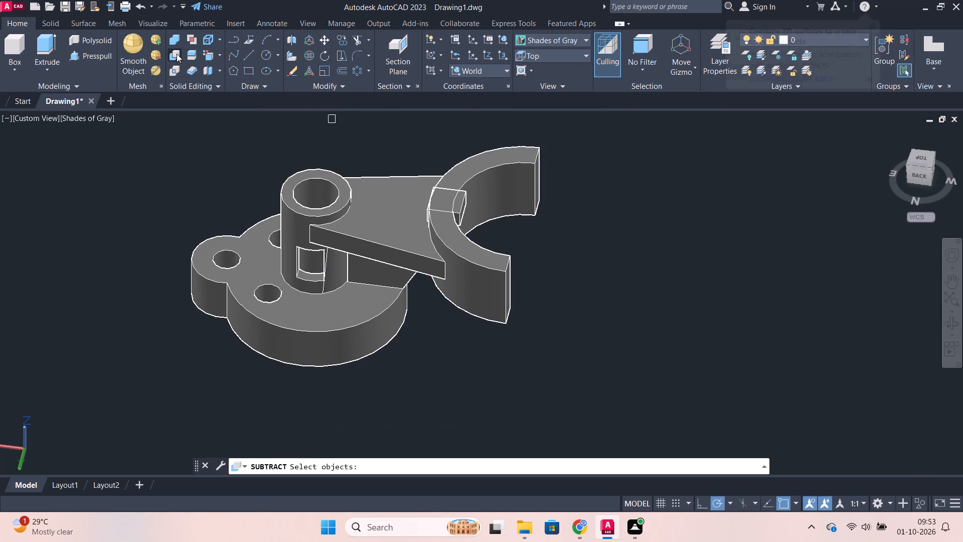
{"action": "left_click", "coordinate": [505, 172]}
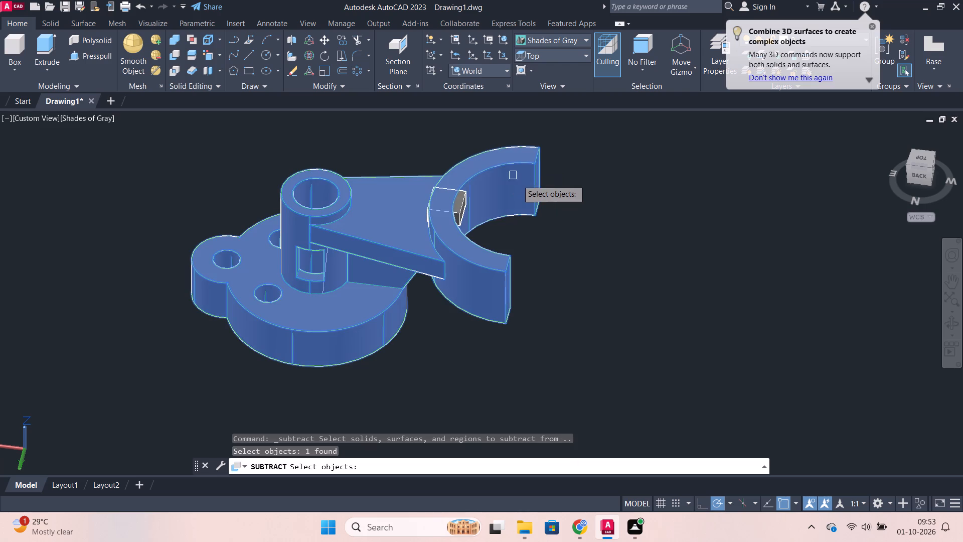
{"action": "key", "text": "Return"}
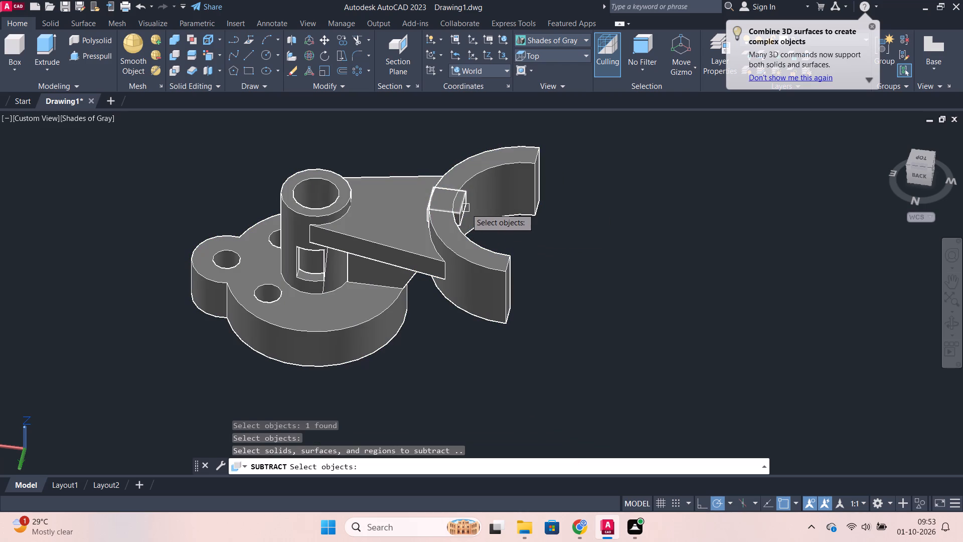
{"action": "left_click", "coordinate": [461, 206]}
{"action": "key", "text": "Return"}
{"action": "key", "text": "Return"}
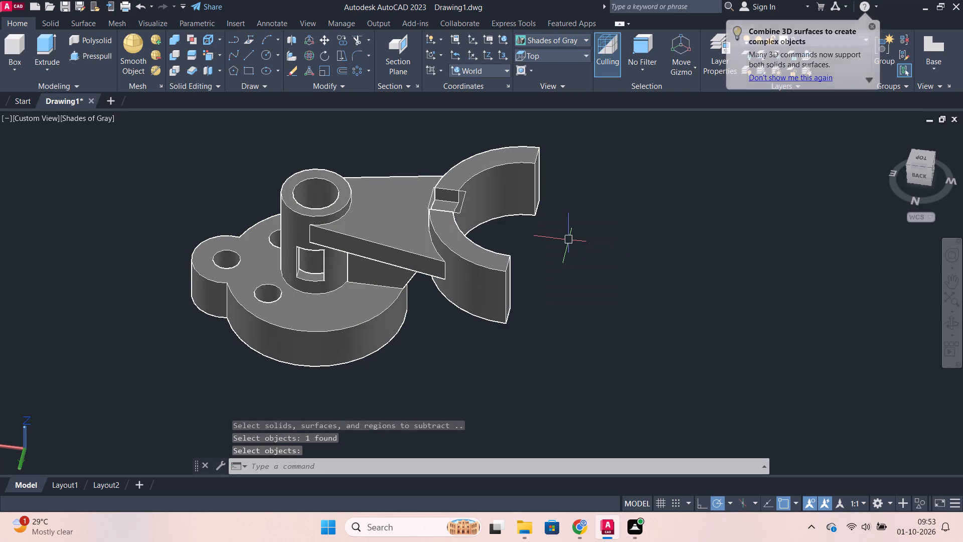
Erase the leftover square polyline above the notch in the fork.
{"action": "middle_click_drag", "start_coordinate": [544, 235], "coordinate": [466, 186], "text": "shift"}
{"action": "scroll", "coordinate": [462, 306], "scroll_direction": "up", "scroll_amount": 2}
{"action": "key", "text": "Escape"}
{"action": "middle_click", "coordinate": [456, 300]}
{"action": "scroll", "coordinate": [453, 289], "scroll_direction": "down", "scroll_amount": 2}
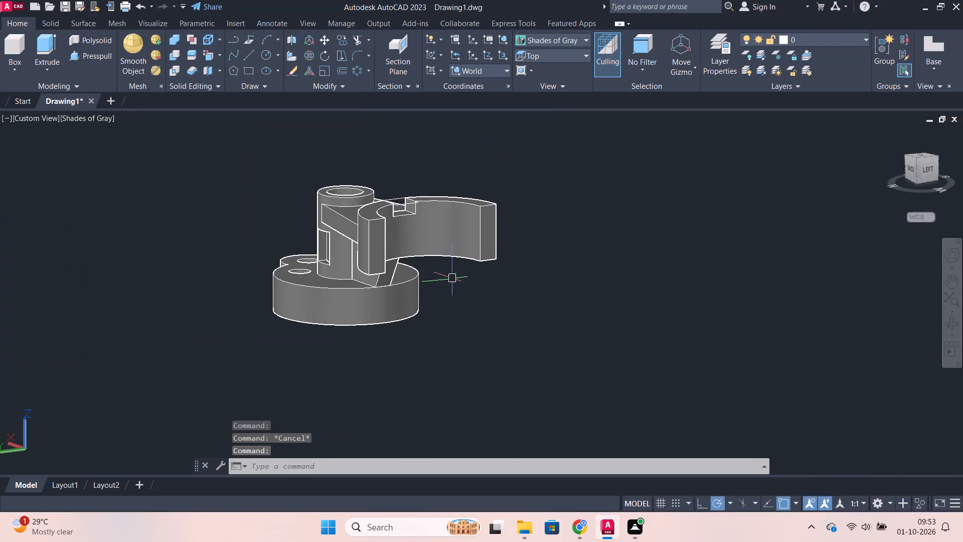
{"action": "middle_click_drag", "start_coordinate": [453, 278], "coordinate": [472, 338]}
{"action": "scroll", "coordinate": [396, 288], "scroll_direction": "up", "scroll_amount": 3}
{"action": "left_click", "coordinate": [470, 240]}
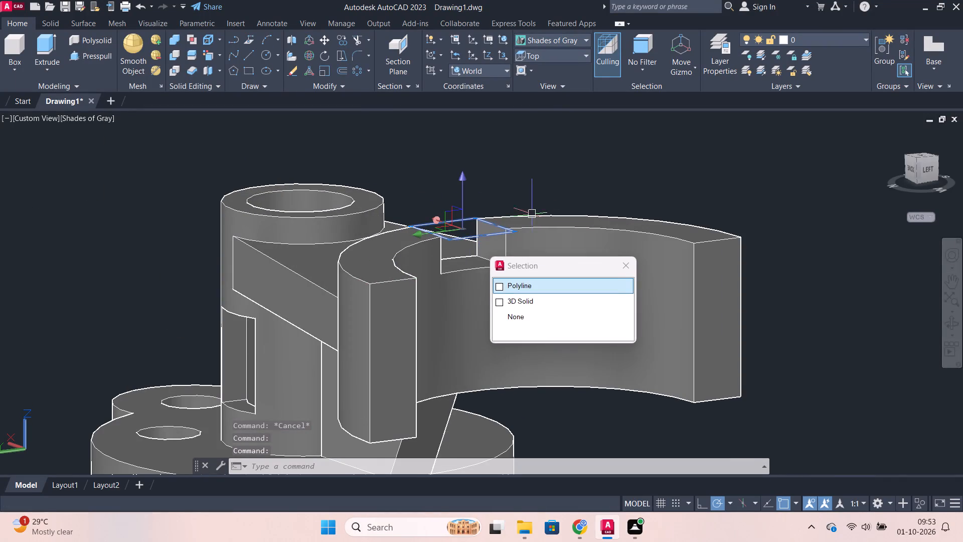
{"action": "left_click", "coordinate": [531, 279]}
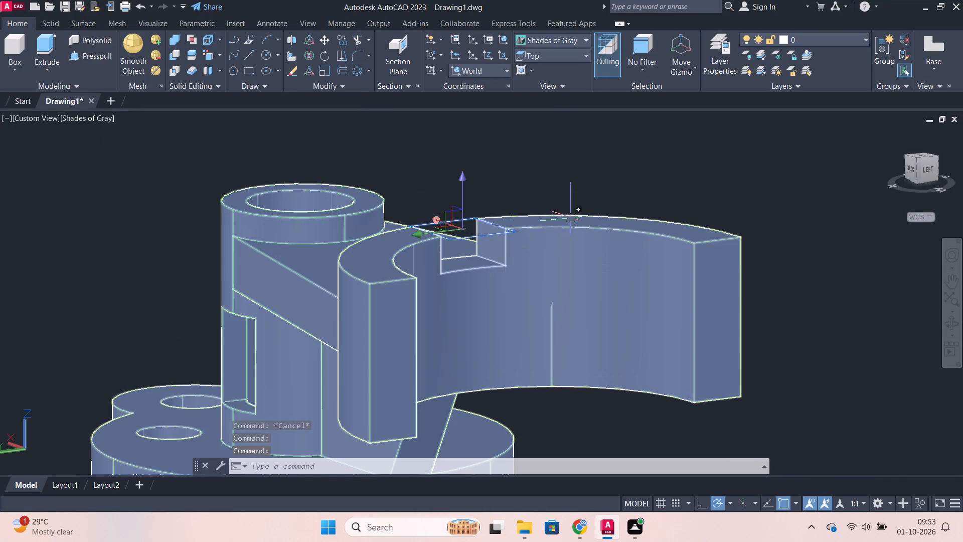
{"action": "key", "text": "w"}
{"action": "key", "text": "BackSpace"}
{"action": "key", "text": "e"}
{"action": "key", "text": "Return"}
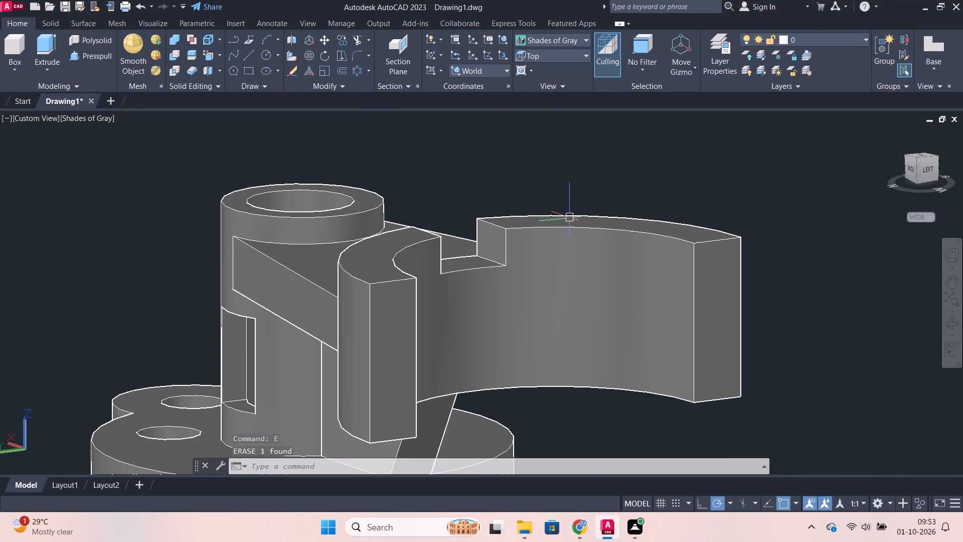
Set the visual style to Shaded with edges.
{"action": "scroll", "coordinate": [570, 218], "scroll_direction": "down", "scroll_amount": 1}
{"action": "middle_click_drag", "start_coordinate": [628, 225], "coordinate": [527, 223], "text": "shift"}
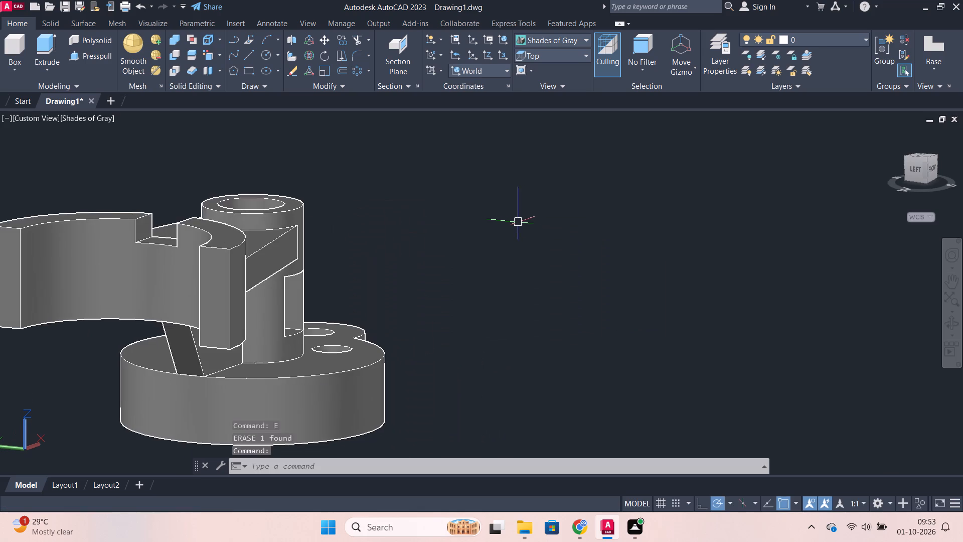
{"action": "scroll", "coordinate": [514, 222], "scroll_direction": "down", "scroll_amount": 2}
{"action": "scroll", "coordinate": [454, 220], "scroll_direction": "up", "scroll_amount": 1}
{"action": "middle_click_drag", "start_coordinate": [436, 216], "coordinate": [566, 241]}
{"action": "scroll", "coordinate": [606, 247], "scroll_direction": "up", "scroll_amount": 2}
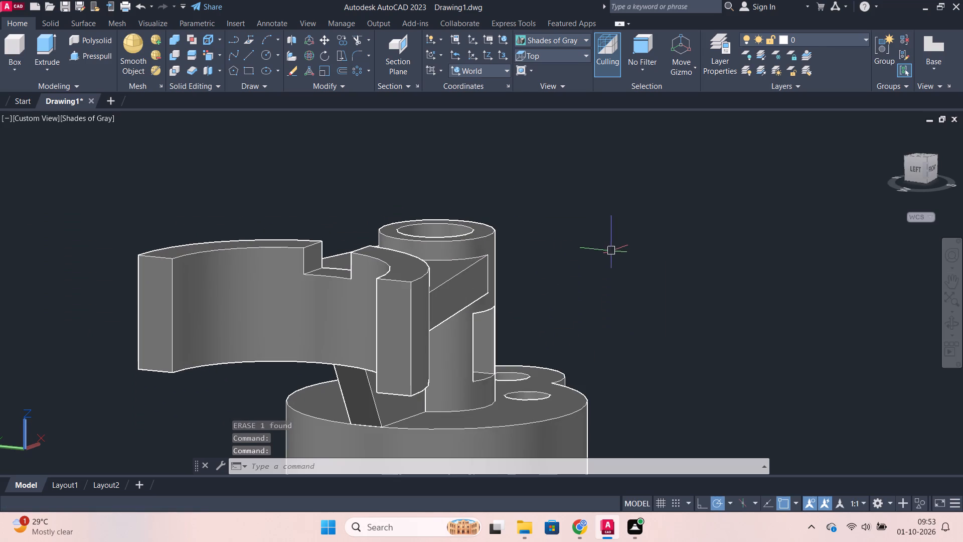
{"action": "left_click", "coordinate": [88, 118]}
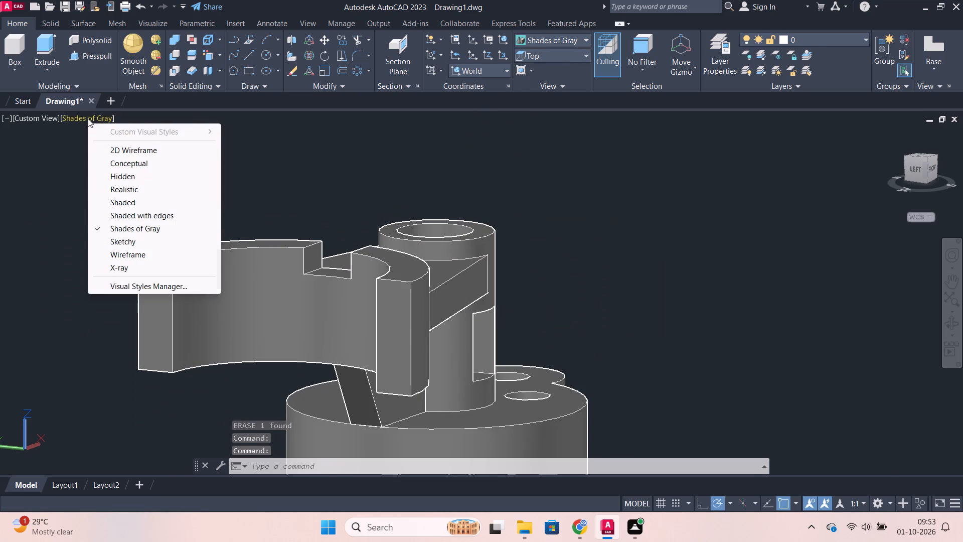
{"action": "left_click", "coordinate": [152, 217]}
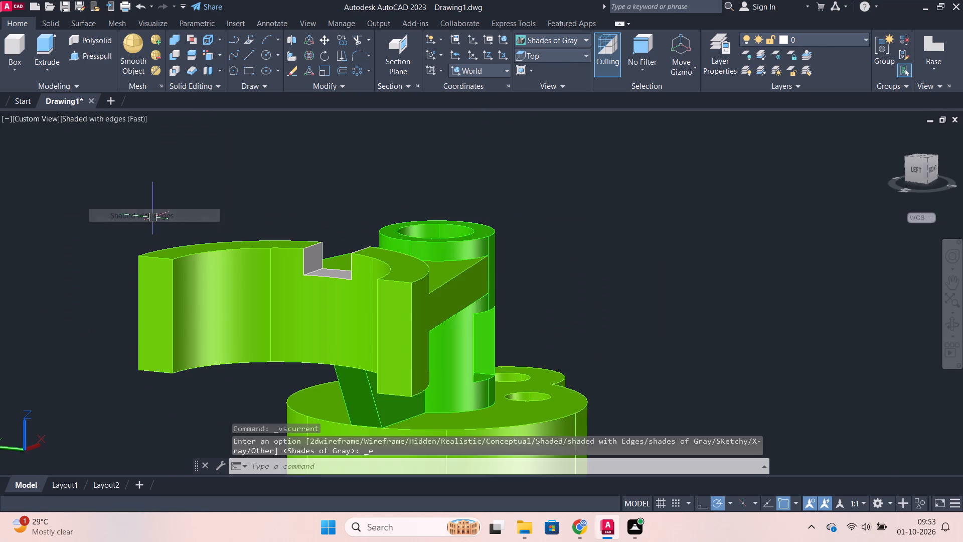
Color the two side faces and the bottom face of the notch in the fork's top with index color 80.
{"action": "scroll", "coordinate": [569, 306], "scroll_direction": "down", "scroll_amount": 2}
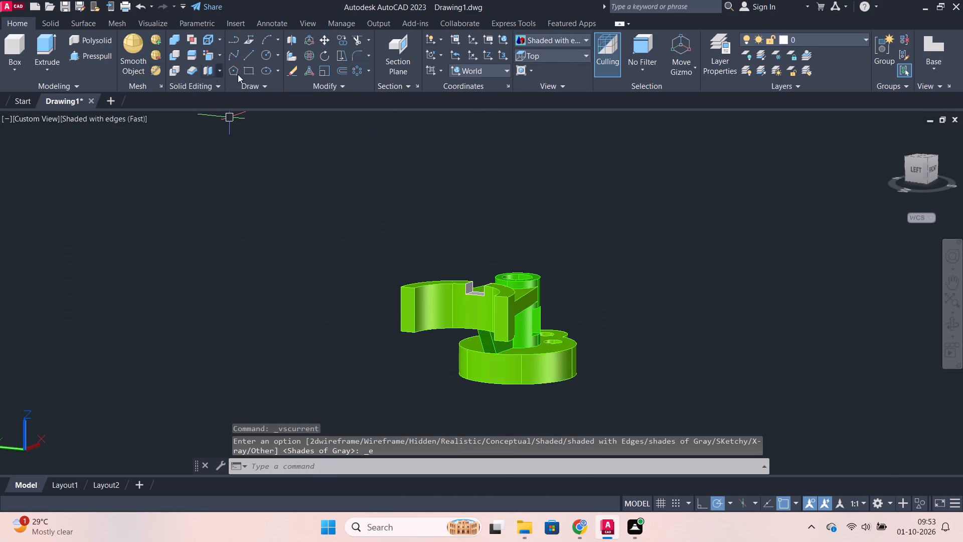
{"action": "scroll", "coordinate": [538, 294], "scroll_direction": "up", "scroll_amount": 2}
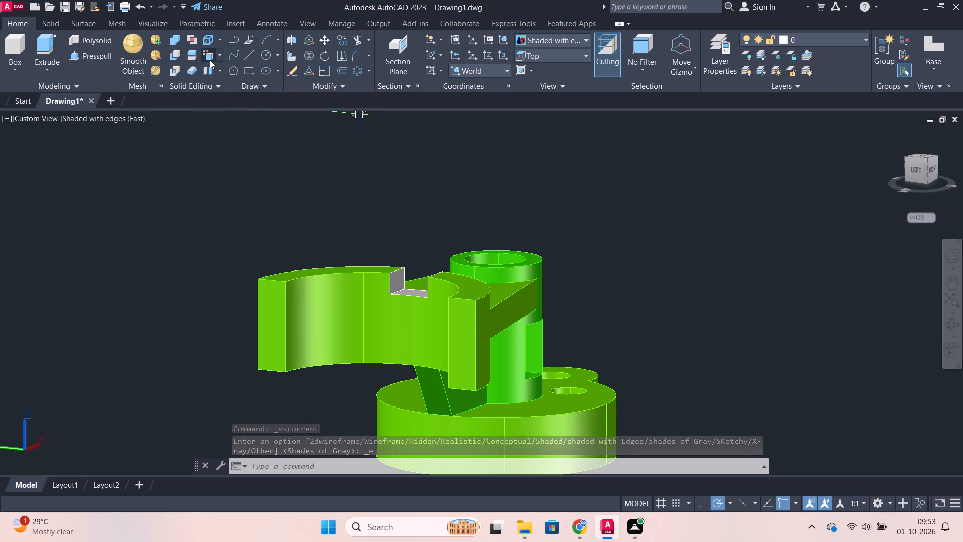
{"action": "left_click", "coordinate": [209, 59]}
{"action": "scroll", "coordinate": [412, 276], "scroll_direction": "up", "scroll_amount": 3}
{"action": "left_click", "coordinate": [379, 281]}
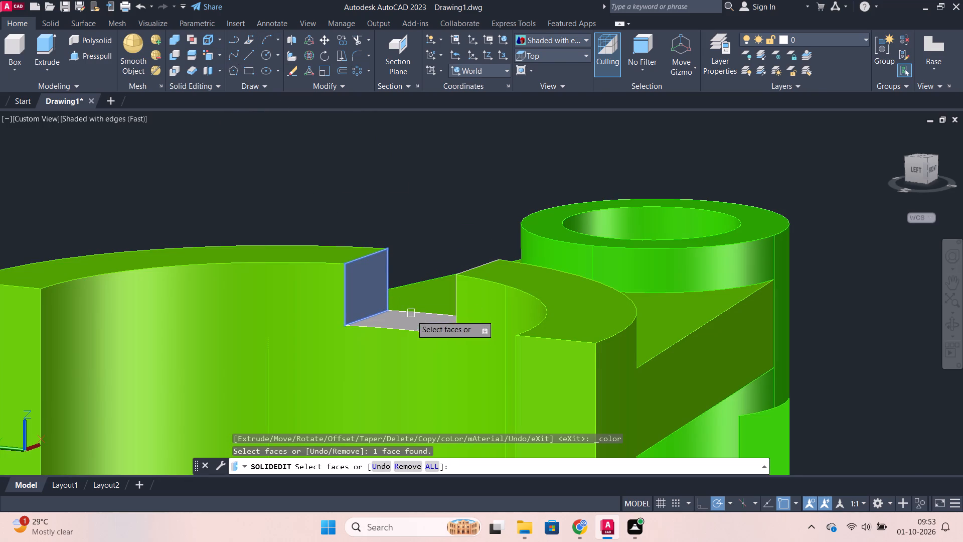
{"action": "left_click", "coordinate": [413, 320]}
{"action": "middle_click_drag", "start_coordinate": [425, 322], "coordinate": [576, 344], "text": "shift"}
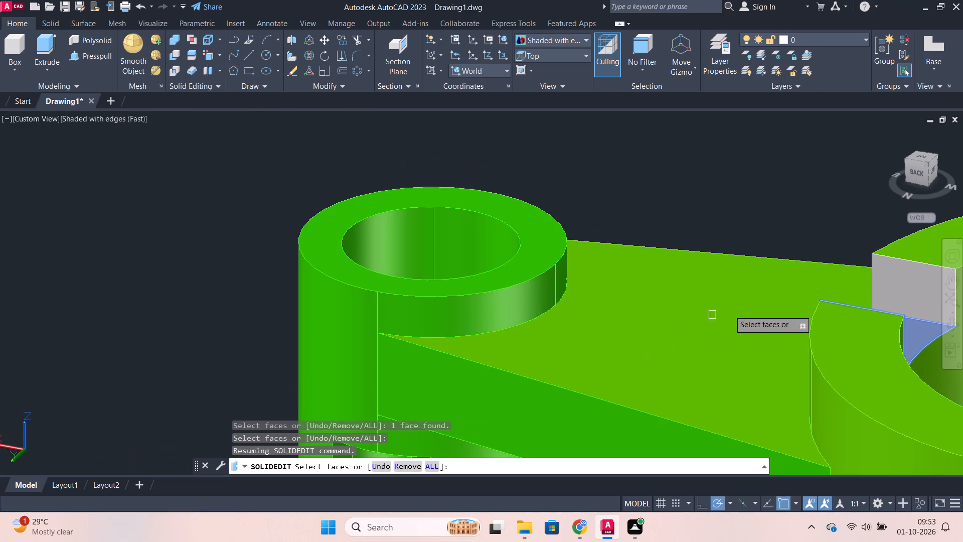
{"action": "left_click", "coordinate": [881, 285]}
{"action": "scroll", "coordinate": [853, 288], "scroll_direction": "down", "scroll_amount": 1}
{"action": "middle_click_drag", "start_coordinate": [797, 258], "coordinate": [551, 207]}
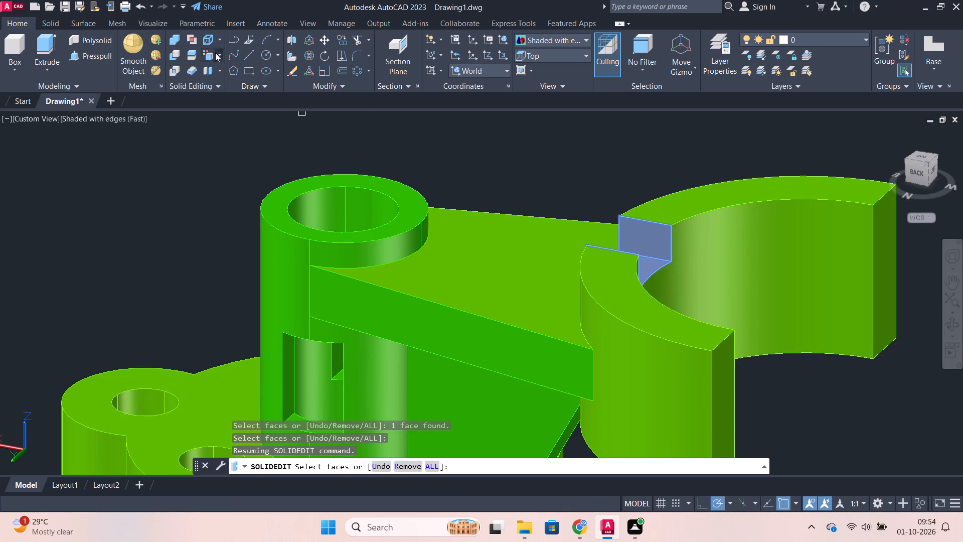
{"action": "key", "text": "Return"}
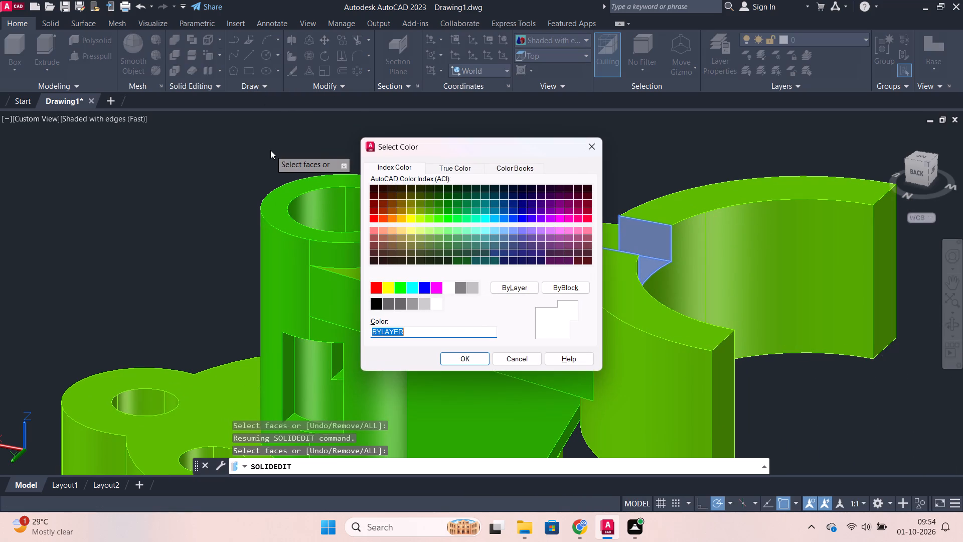
{"action": "left_click", "coordinate": [437, 218]}
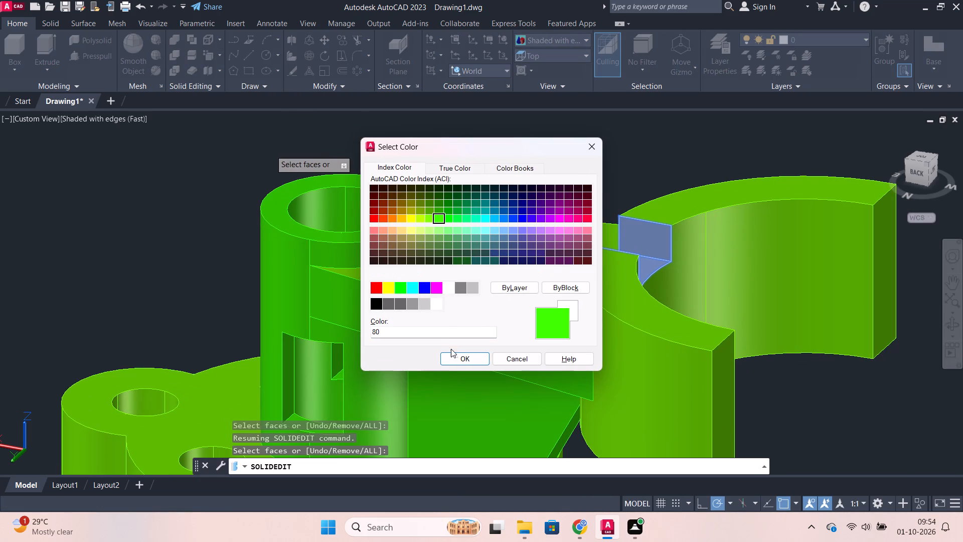
{"action": "left_click", "coordinate": [453, 355]}
{"action": "key", "text": "Return"}
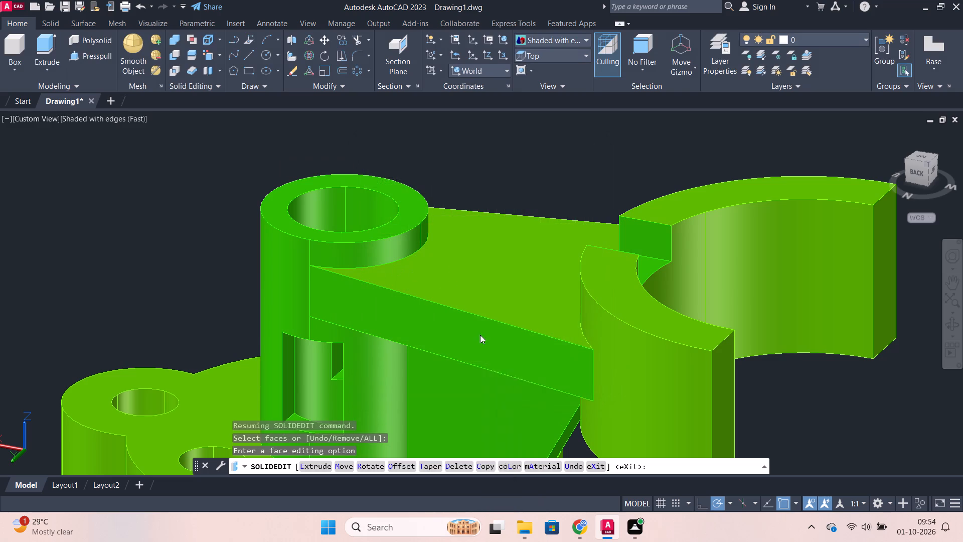
{"action": "key", "text": "Return"}
Save the drawing in the Documents folder under the name "swivel clamp bracket".
{"action": "scroll", "coordinate": [497, 321], "scroll_direction": "down", "scroll_amount": 2}
{"action": "middle_click_drag", "start_coordinate": [661, 356], "coordinate": [427, 332], "text": "shift"}
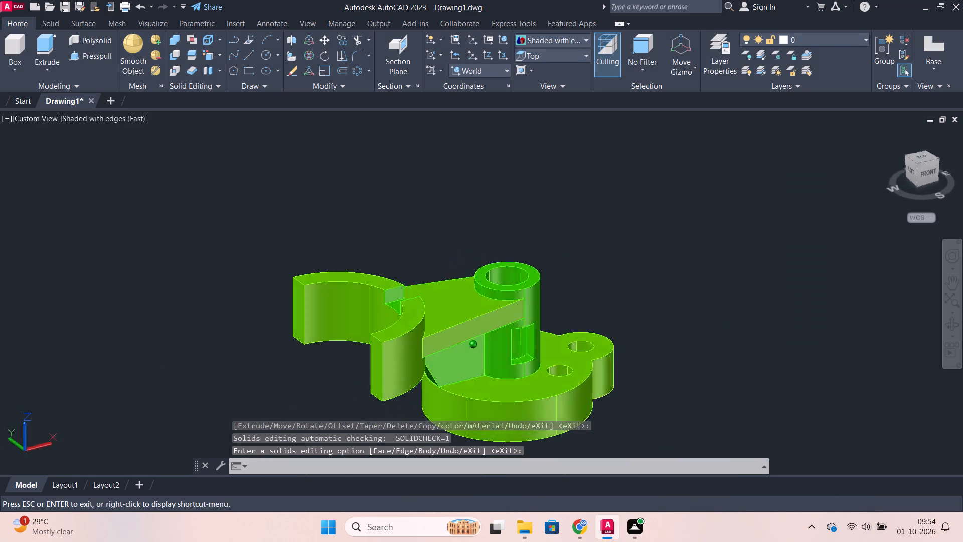
{"action": "middle_click_drag", "start_coordinate": [427, 332], "coordinate": [364, 383], "text": "shift"}
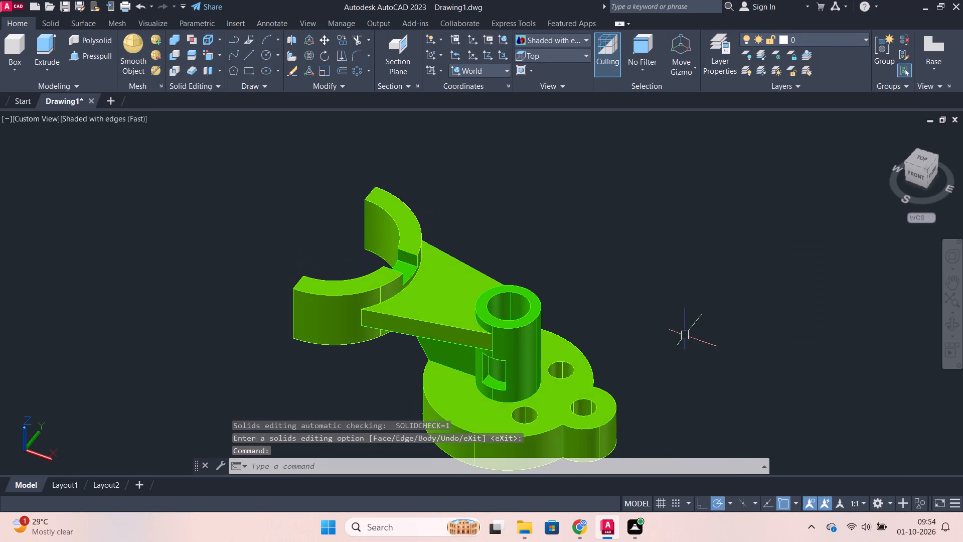
{"action": "scroll", "coordinate": [685, 332], "scroll_direction": "down", "scroll_amount": 1}
{"action": "middle_click_drag", "start_coordinate": [670, 332], "coordinate": [591, 273]}
{"action": "scroll", "coordinate": [599, 268], "scroll_direction": "up", "scroll_amount": 1}
{"action": "middle_click_drag", "start_coordinate": [559, 269], "coordinate": [559, 258]}
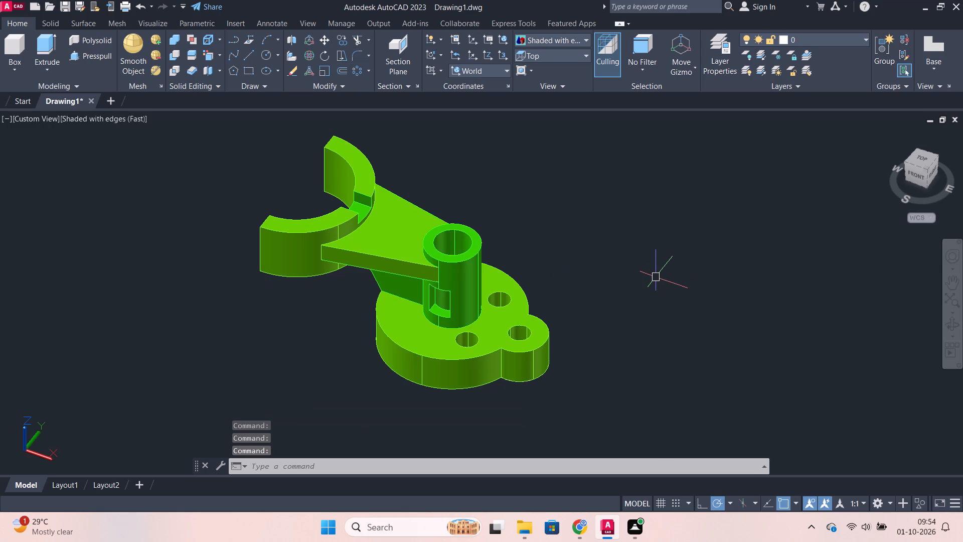
{"action": "key", "text": "ctrl+s"}
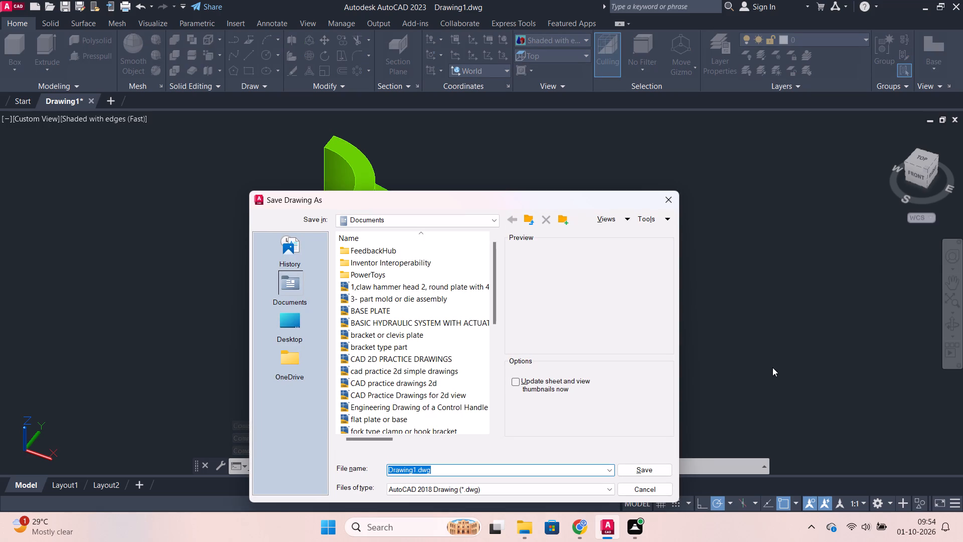
{"action": "key", "text": "s"}
{"action": "key", "text": "e"}
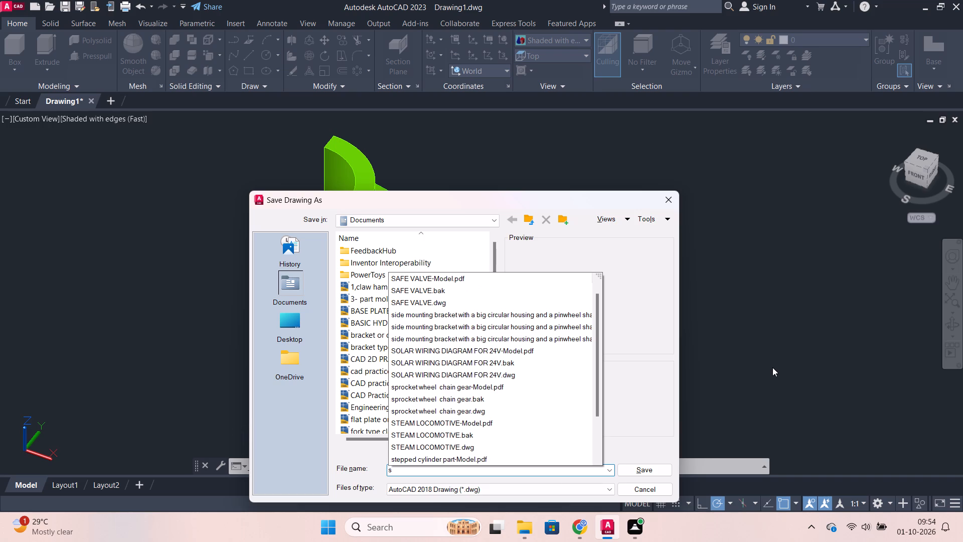
{"action": "key", "text": "BackSpace"}
{"action": "type", "text": "wi"}
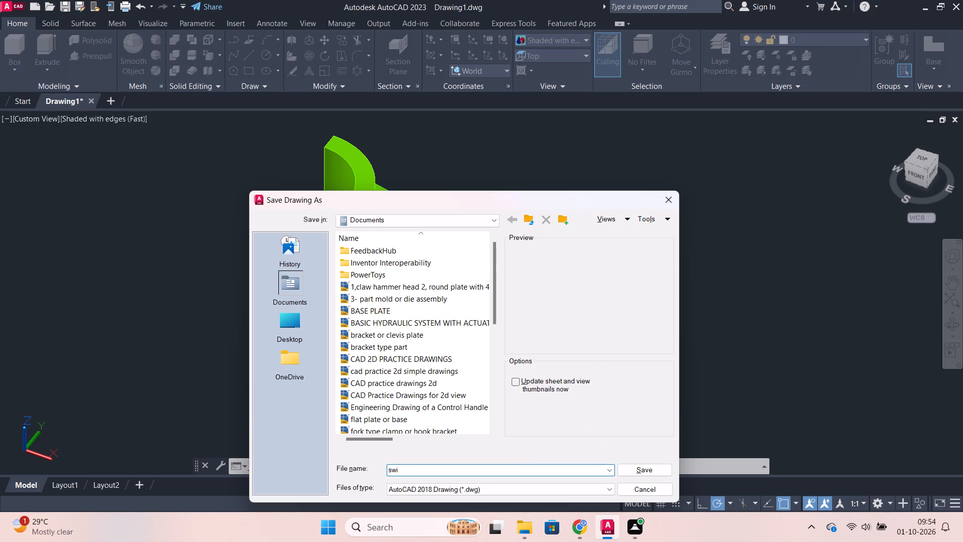
{"action": "type", "text": "vel"}
{"action": "key", "text": "space"}
{"action": "type", "text": "clamp bracket"}
{"action": "left_click", "coordinate": [659, 472]}
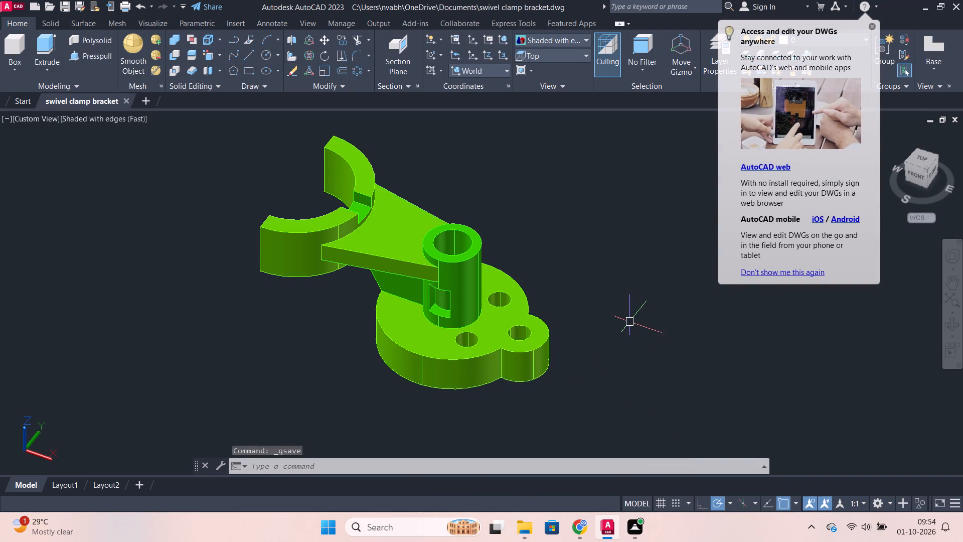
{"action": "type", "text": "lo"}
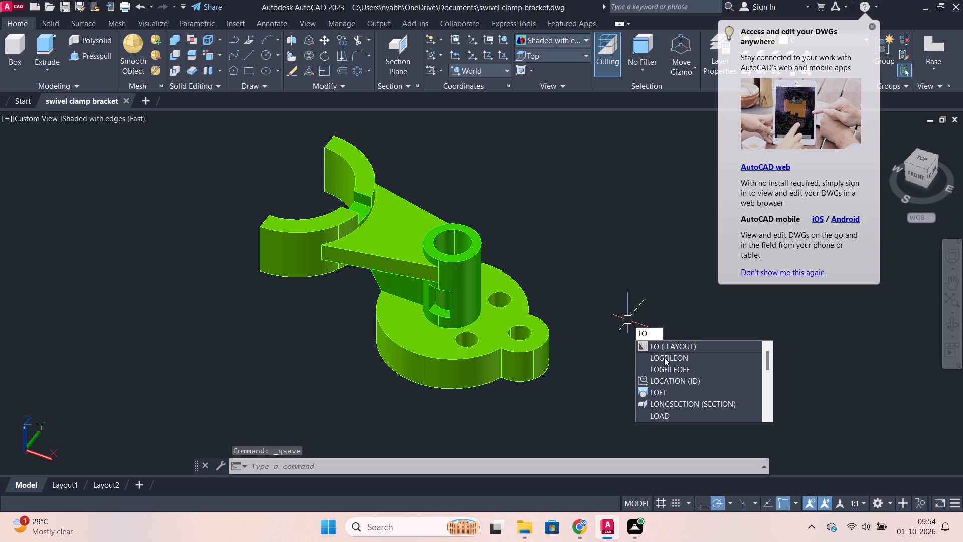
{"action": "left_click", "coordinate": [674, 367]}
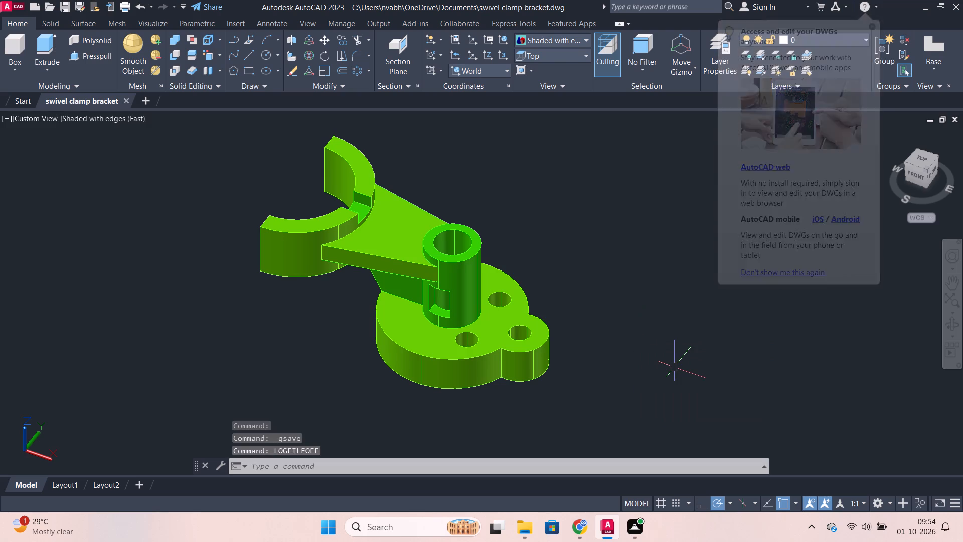
Save the swivel clamp bracket drawing again under its existing name.
{"action": "key", "text": "ctrl+s"}
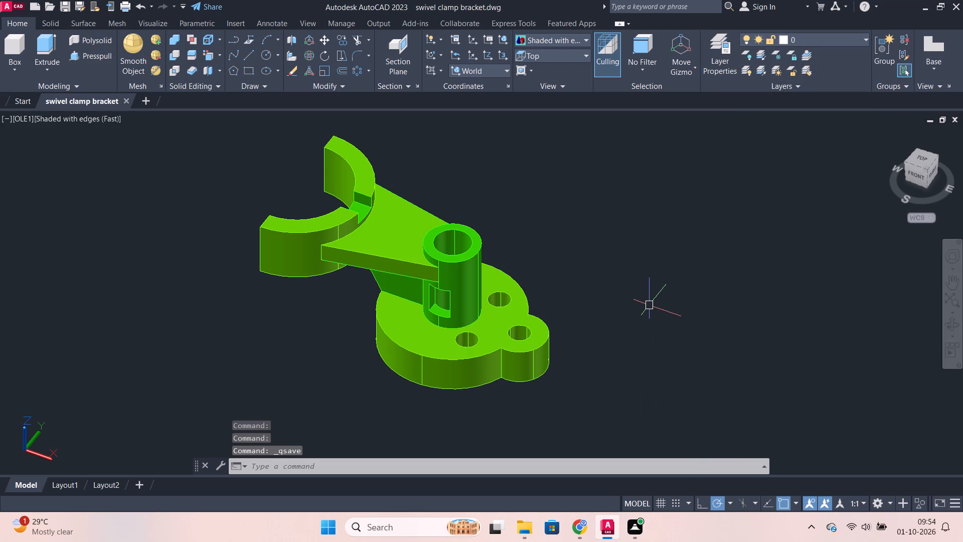
Set up a plot of the model with the DWG To PDF.pc3 plotter and landscape orientation.
{"action": "type", "text": "plot"}
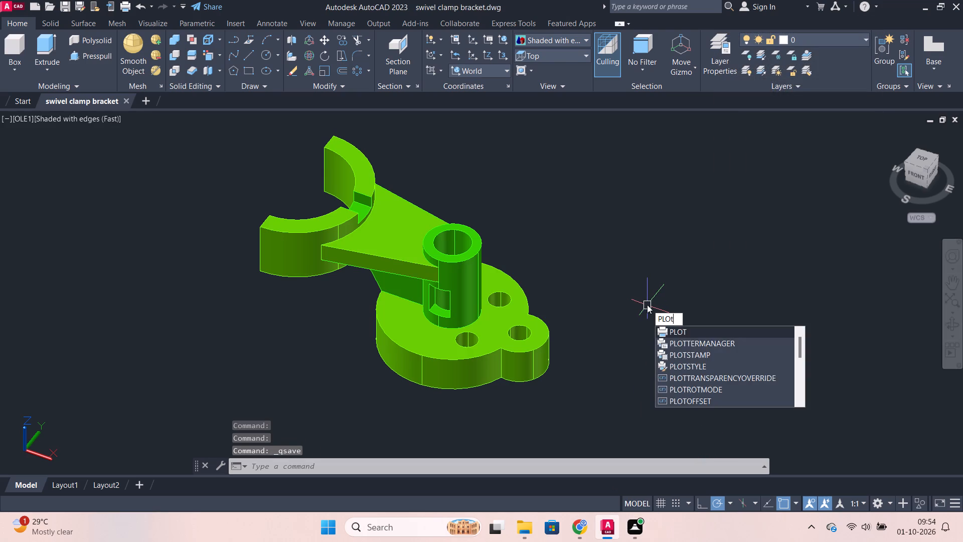
{"action": "left_click", "coordinate": [676, 333]}
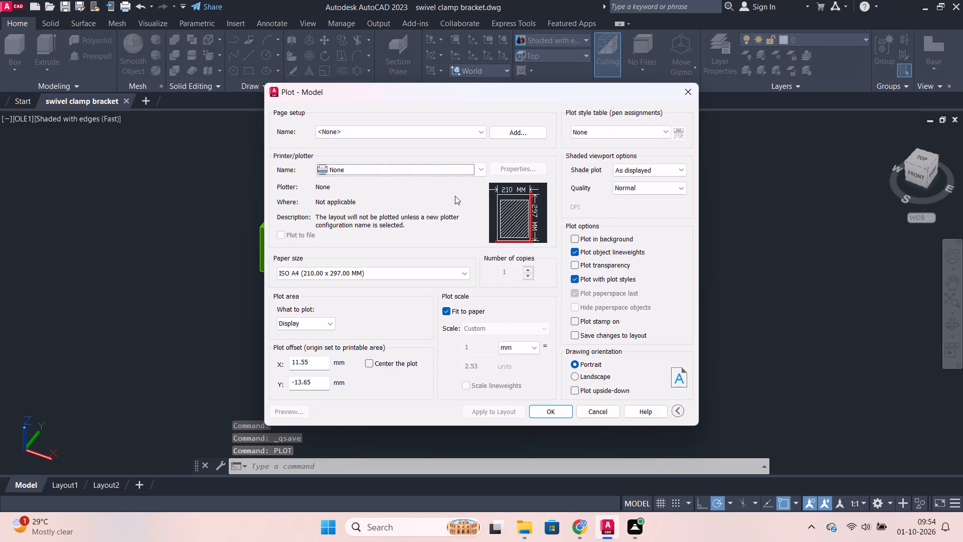
{"action": "left_click", "coordinate": [415, 164]}
{"action": "left_click", "coordinate": [358, 274]}
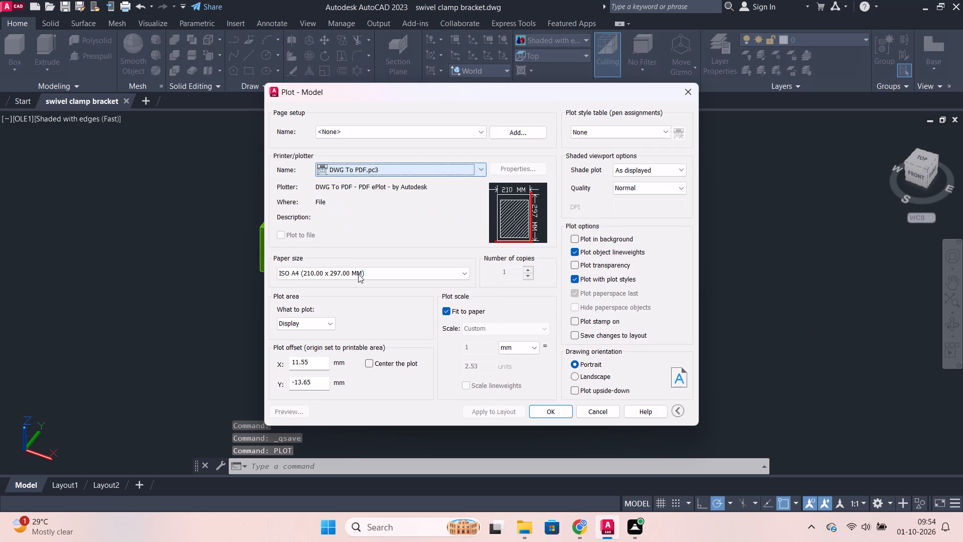
{"action": "left_click", "coordinate": [573, 380]}
Set the plot area to a window enclosing the whole bracket with some margin around it.
{"action": "left_click", "coordinate": [327, 327]}
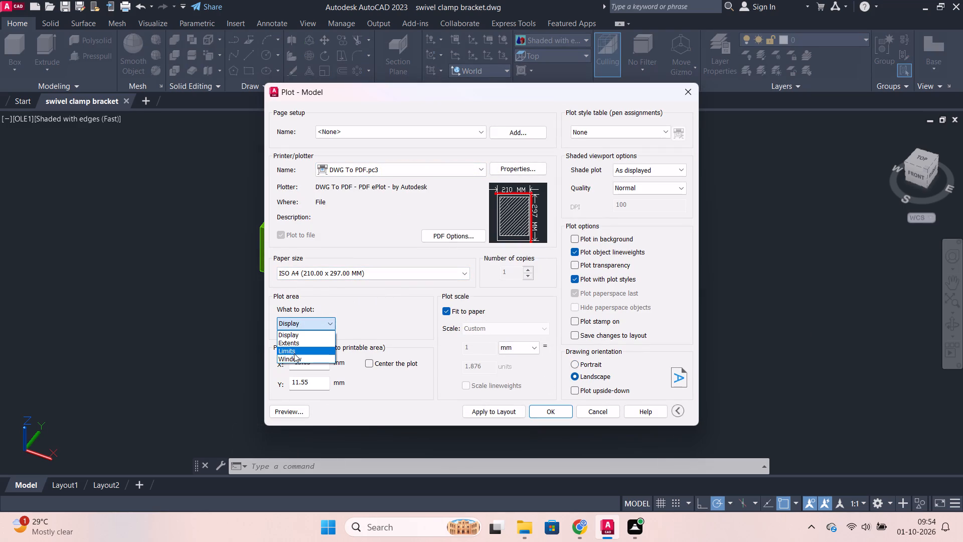
{"action": "left_click", "coordinate": [295, 361]}
{"action": "scroll", "coordinate": [333, 332], "scroll_direction": "down", "scroll_amount": 2}
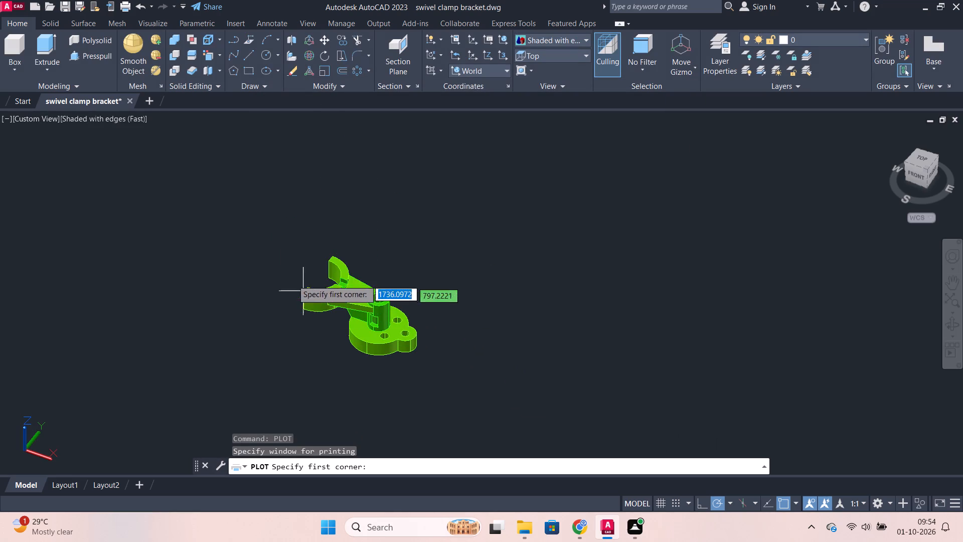
{"action": "left_click", "coordinate": [228, 225]}
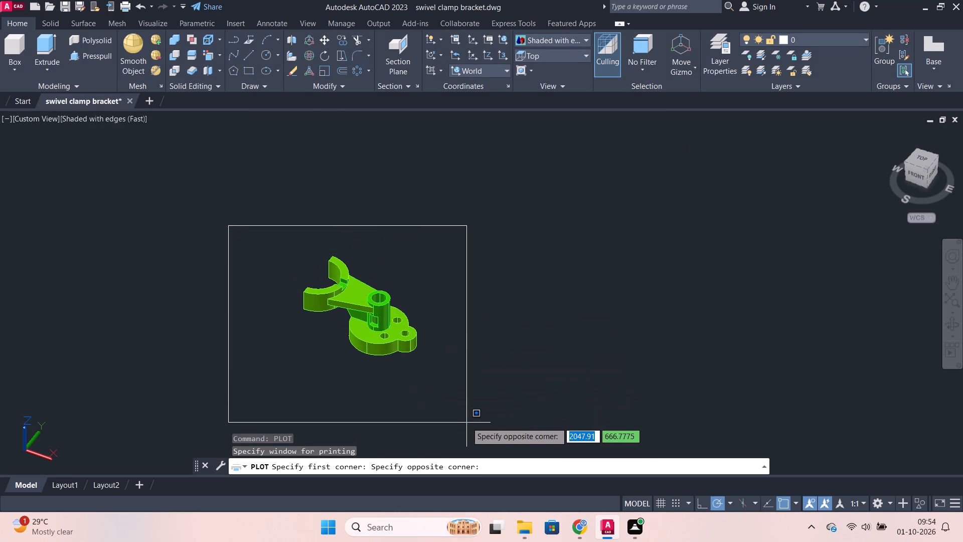
{"action": "left_click", "coordinate": [474, 411]}
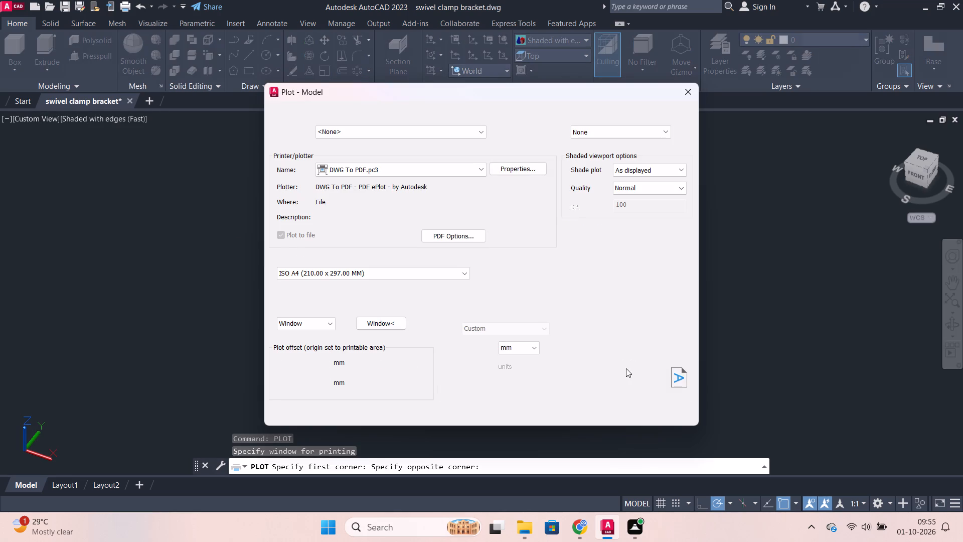
Plot the model to the PDF file "swivel clamp bracket-Model.pdf" in the Documents folder.
{"action": "left_click", "coordinate": [555, 413]}
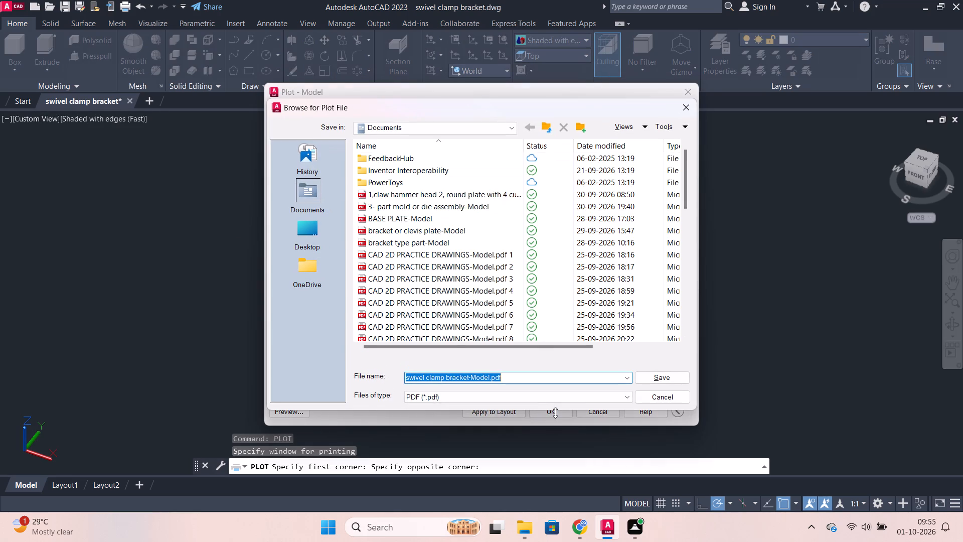
{"action": "left_click", "coordinate": [640, 377]}
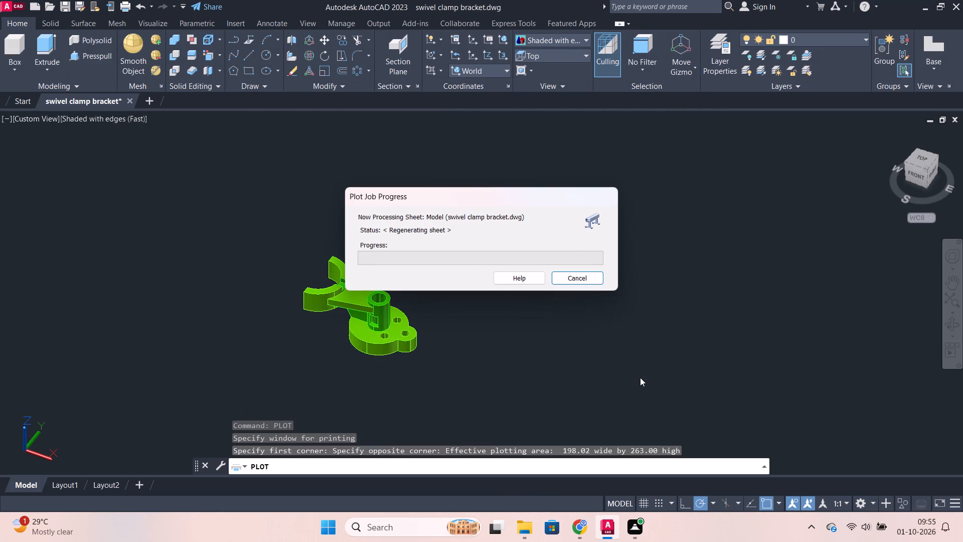